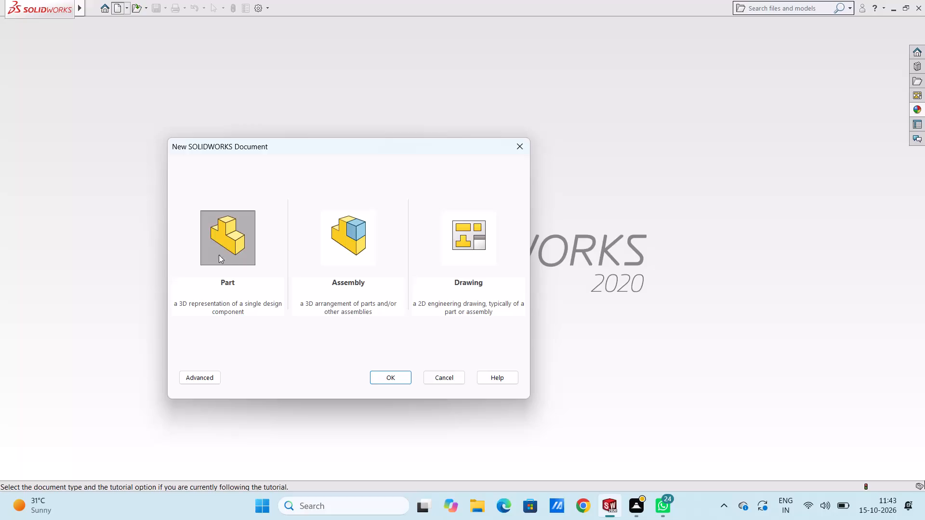
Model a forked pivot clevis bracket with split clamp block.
Create a new part document.
click(385, 374)
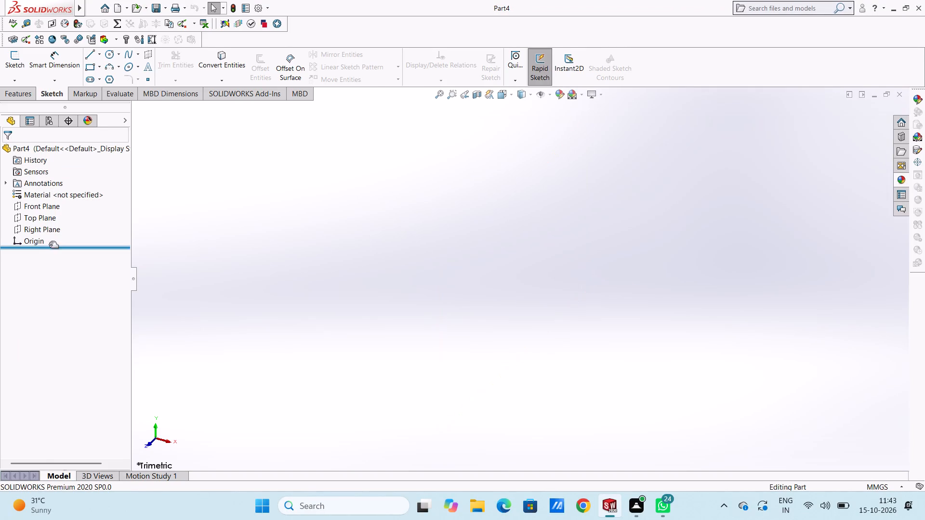
Start a new sketch on the Right Plane.
click(52, 227)
click(62, 215)
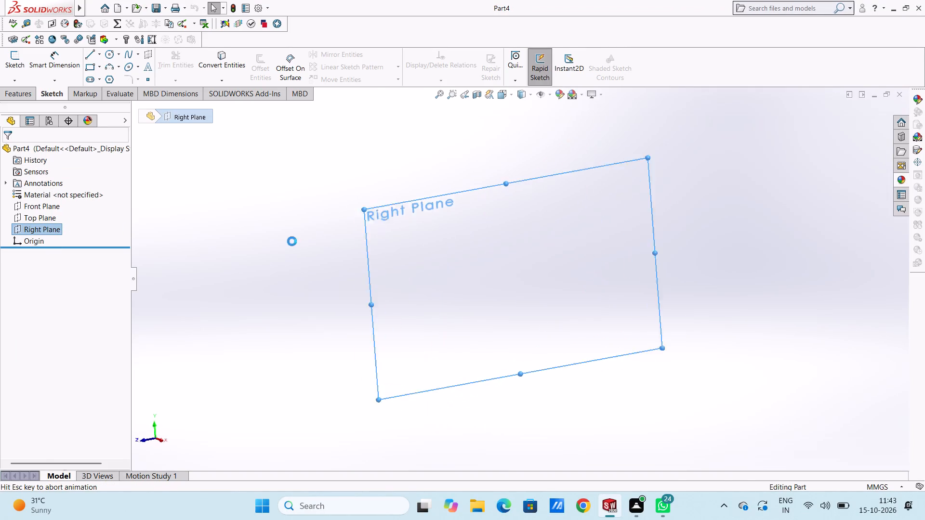
click(339, 232)
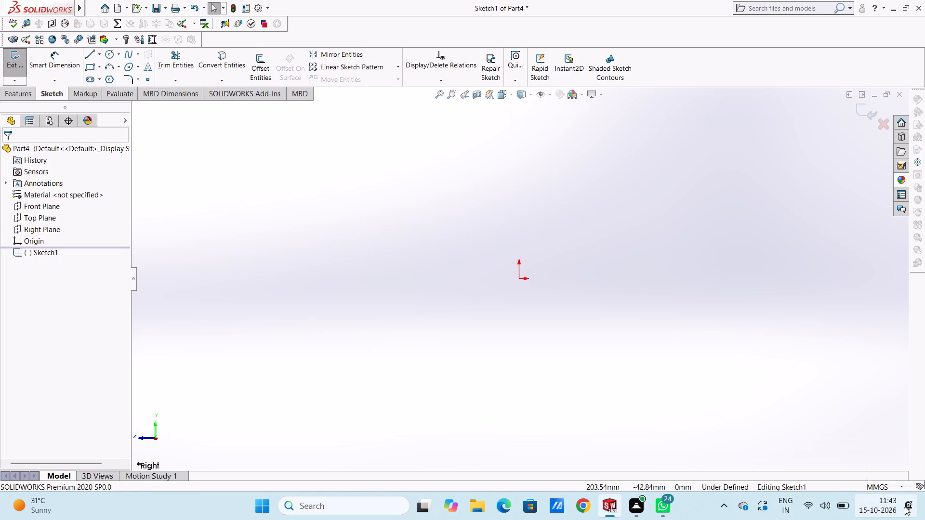
Sketch two concentric circles centred on the origin, with radii of about 44.6 mm and 21.8 mm.
click(114, 55)
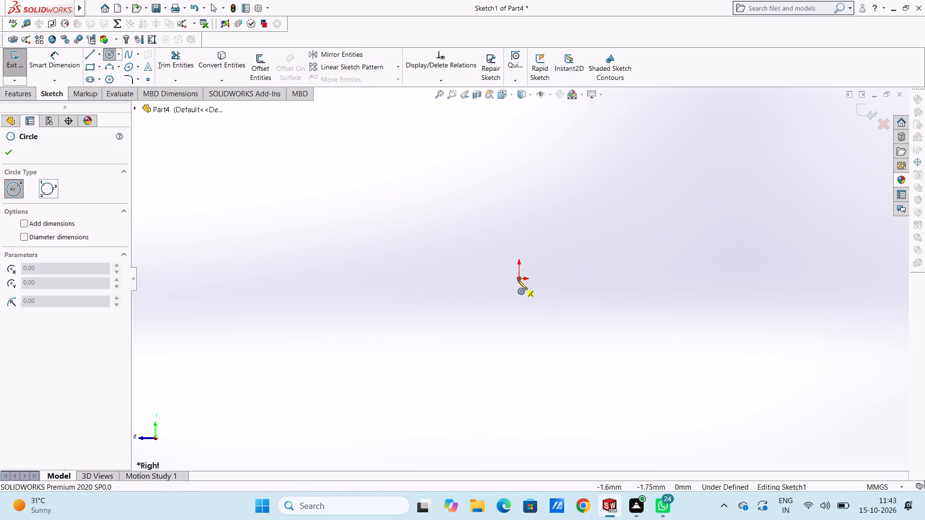
click(519, 280)
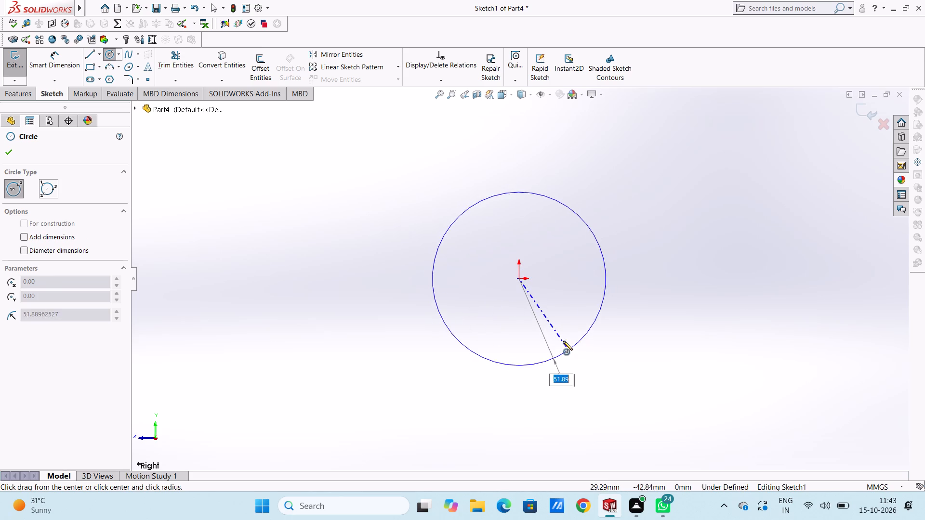
click(562, 339)
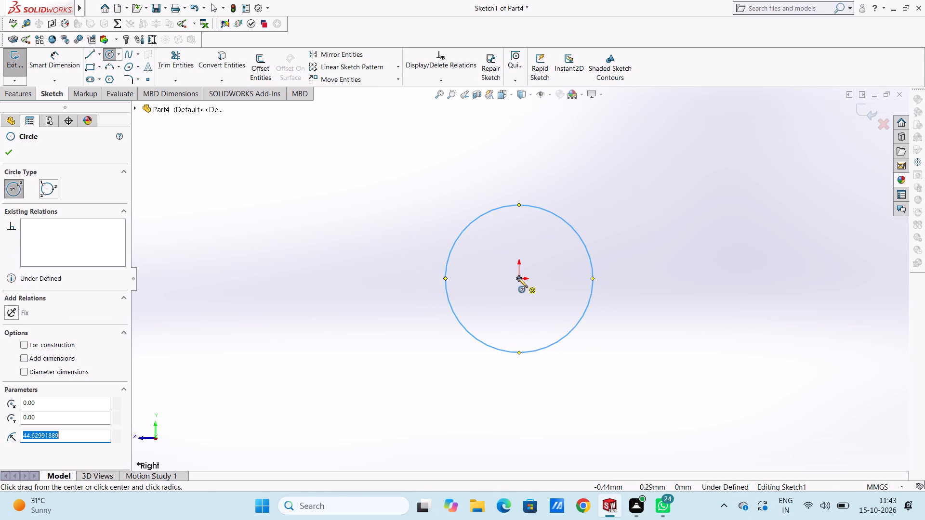
click(518, 278)
click(541, 308)
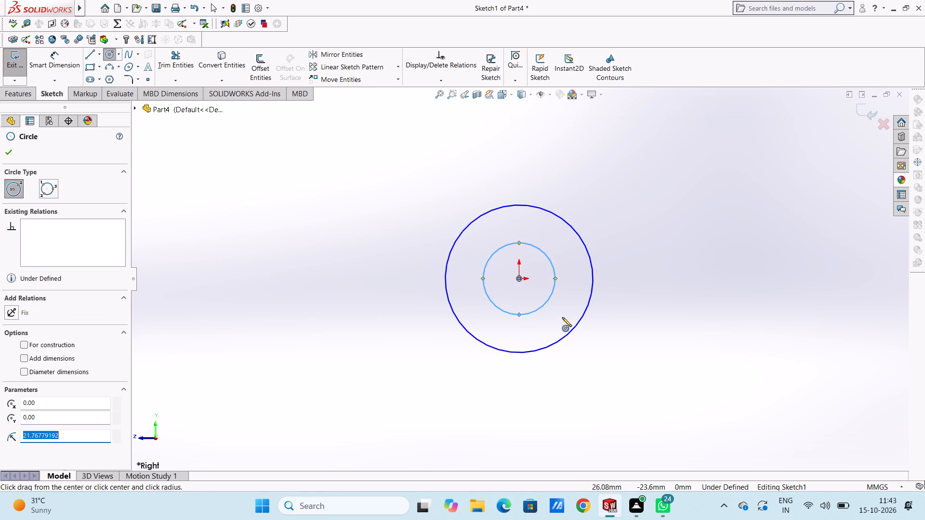
click(9, 152)
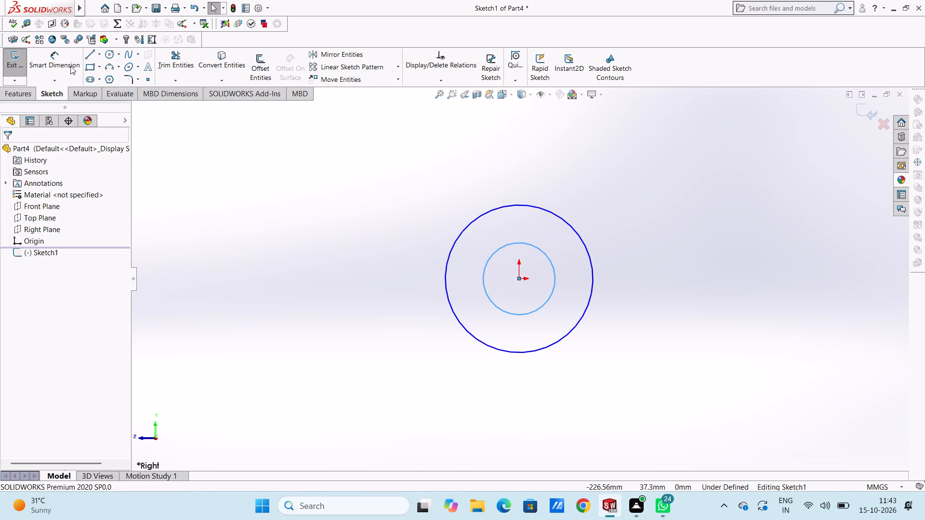
Dimension the outer circle with a diameter of 48 mm.
click(70, 66)
click(446, 287)
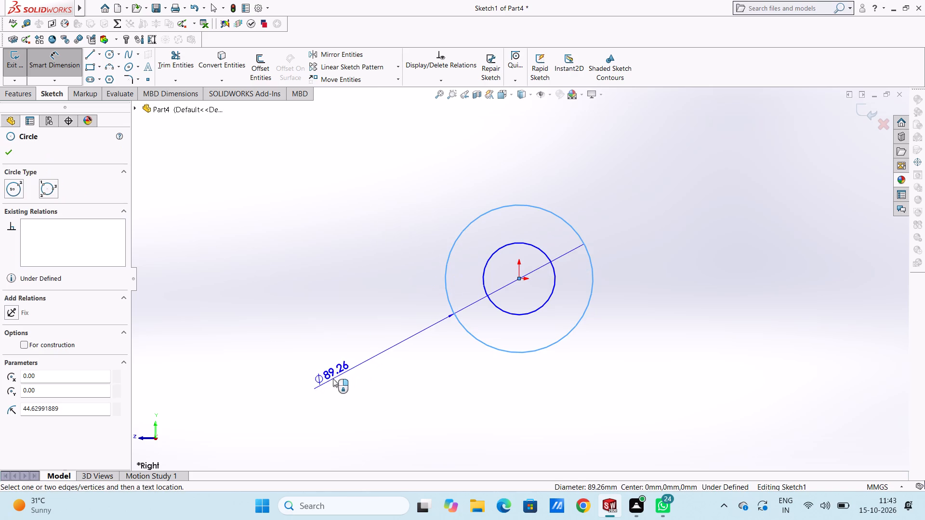
click(304, 385)
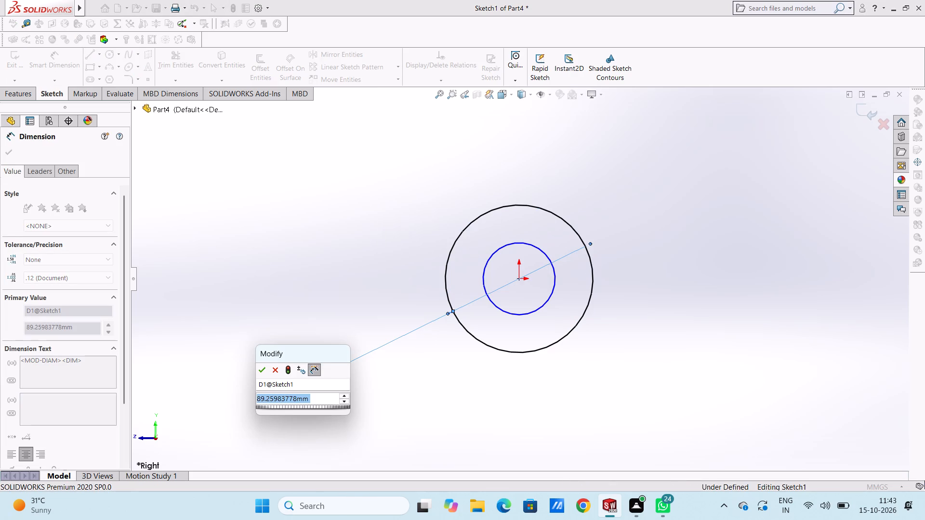
text(48)
key(Return)
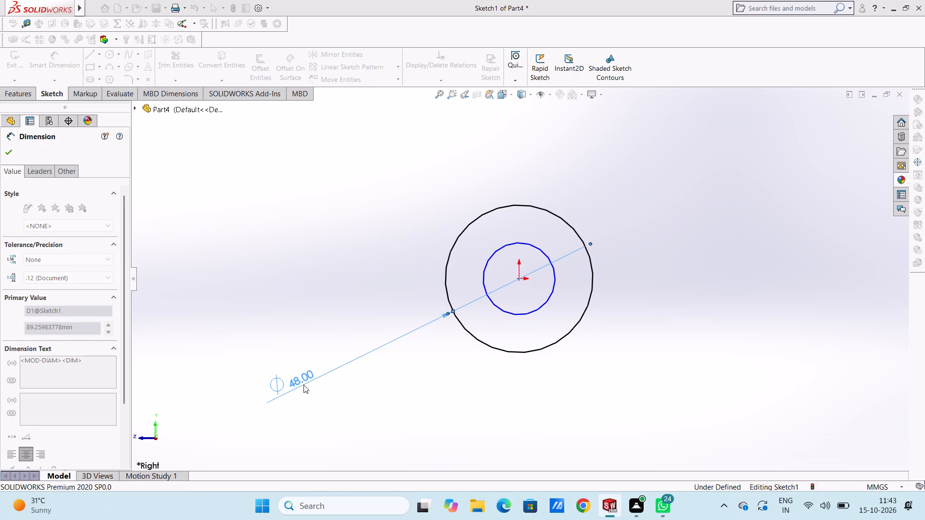
click(281, 230)
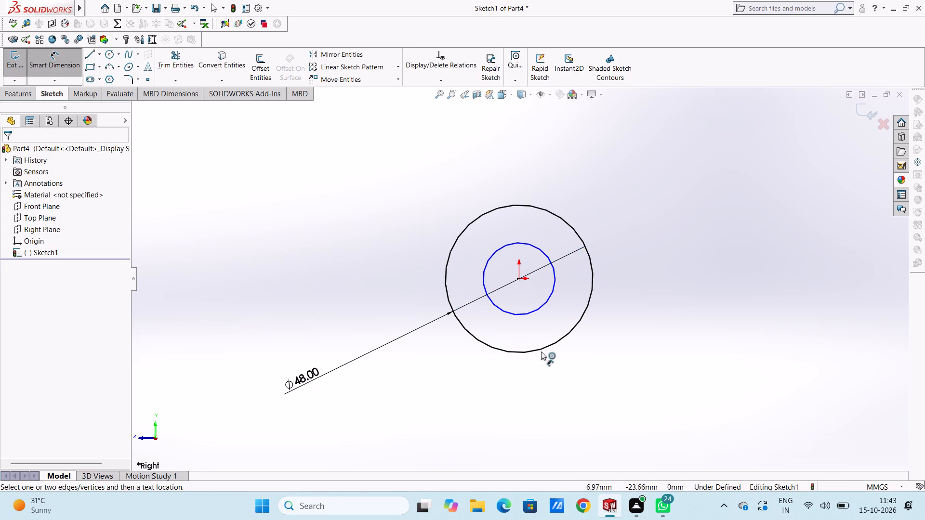
Dimension the inner circle with a diameter of 18 mm.
click(534, 311)
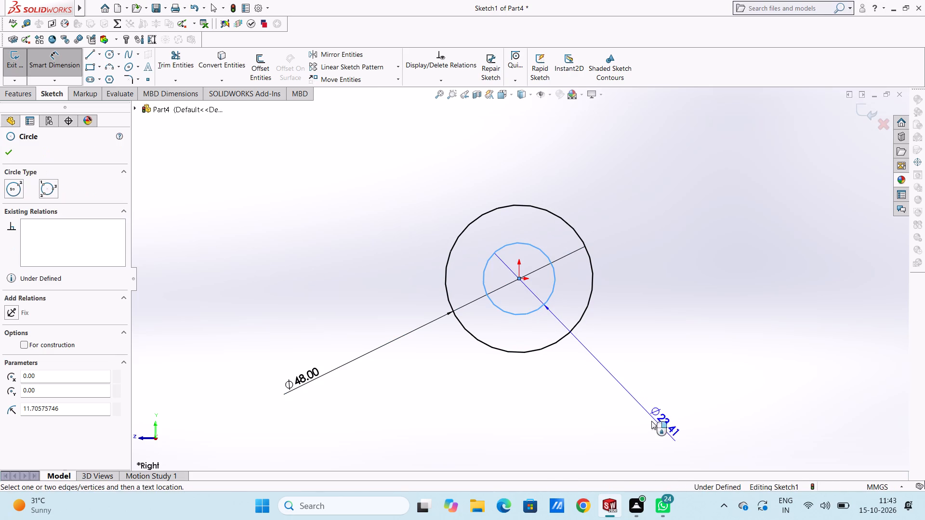
click(630, 417)
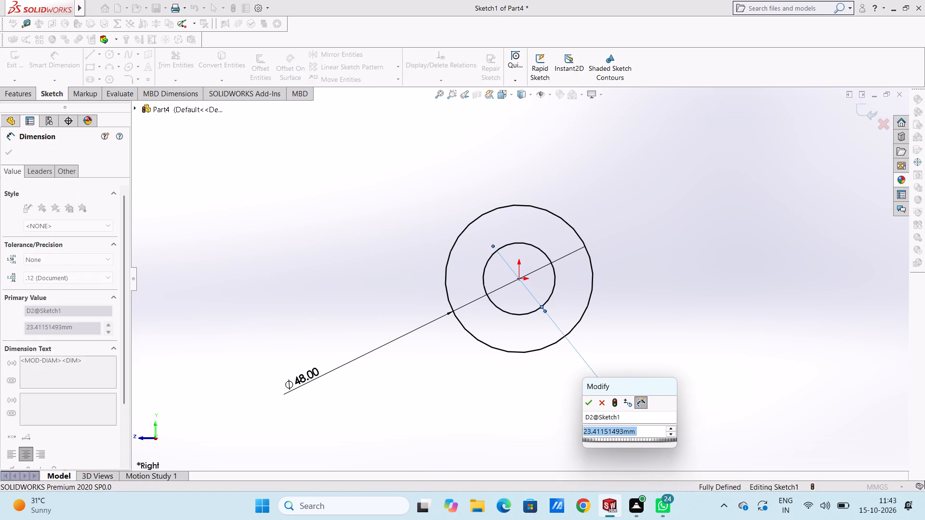
text(18)
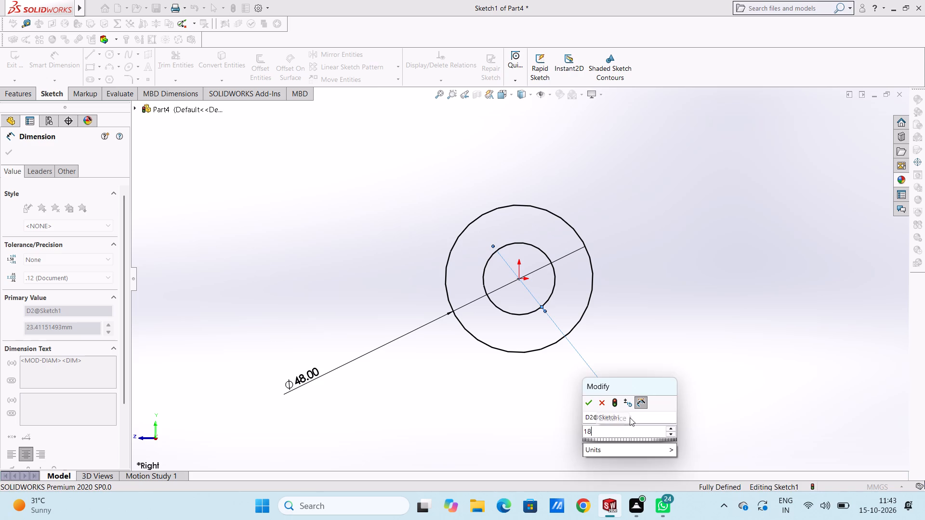
key(Return)
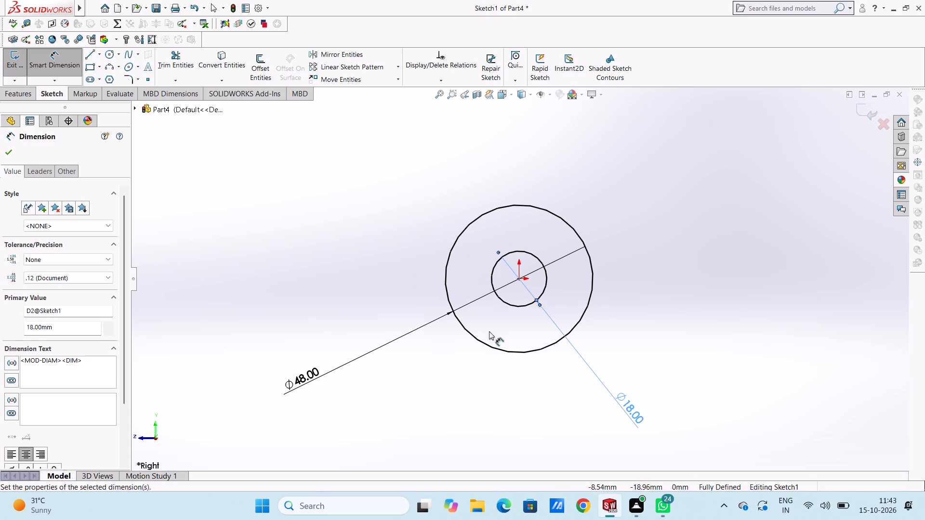
click(321, 143)
Sketch a line running upward from the right-hand quadrant of the 48 mm circle.
scroll(529, 208, down, 1)
scroll(530, 209, up, 4)
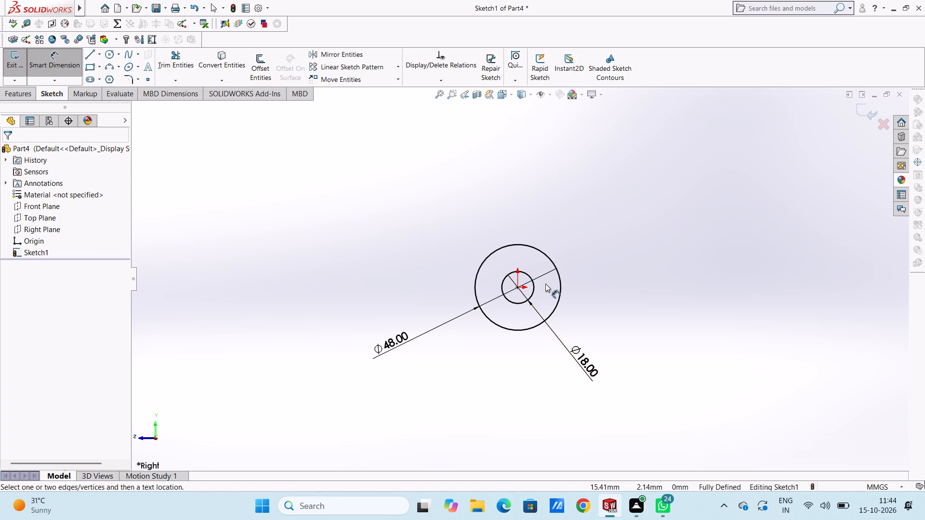
scroll(527, 206, up, 2)
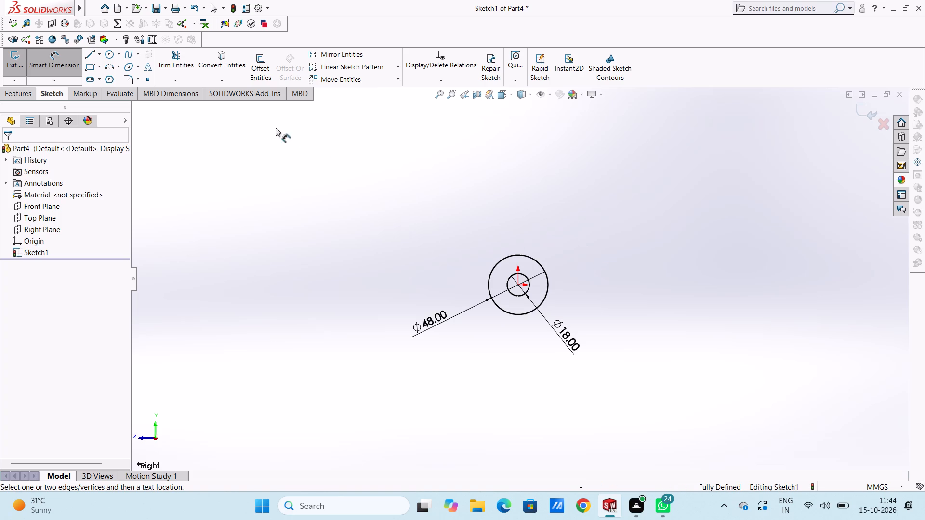
click(94, 54)
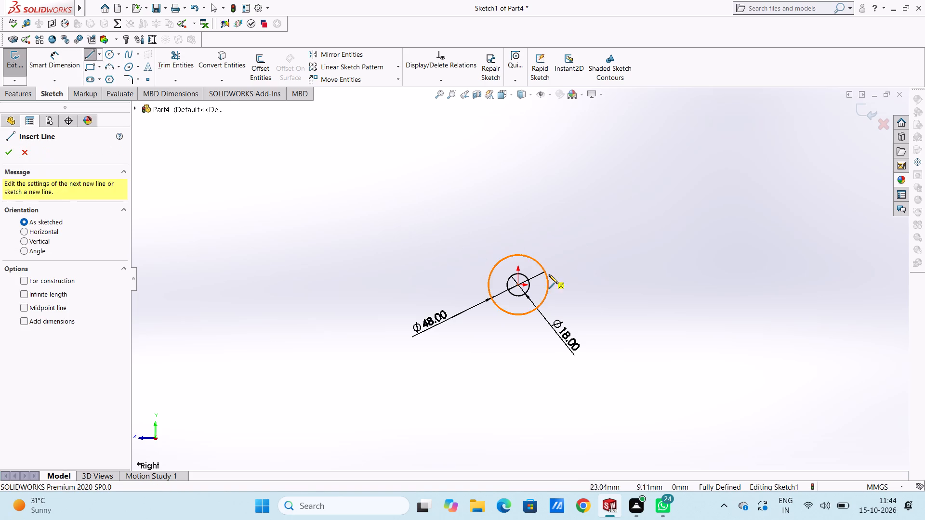
click(549, 285)
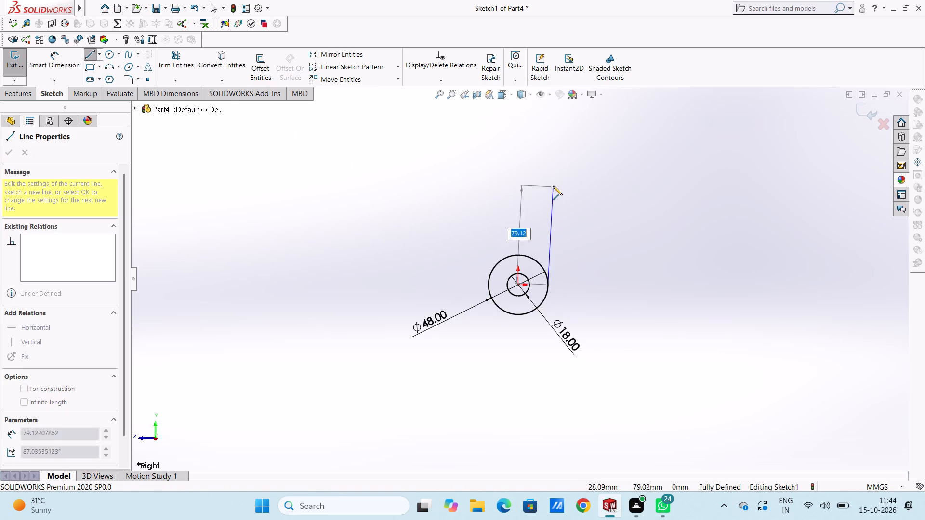
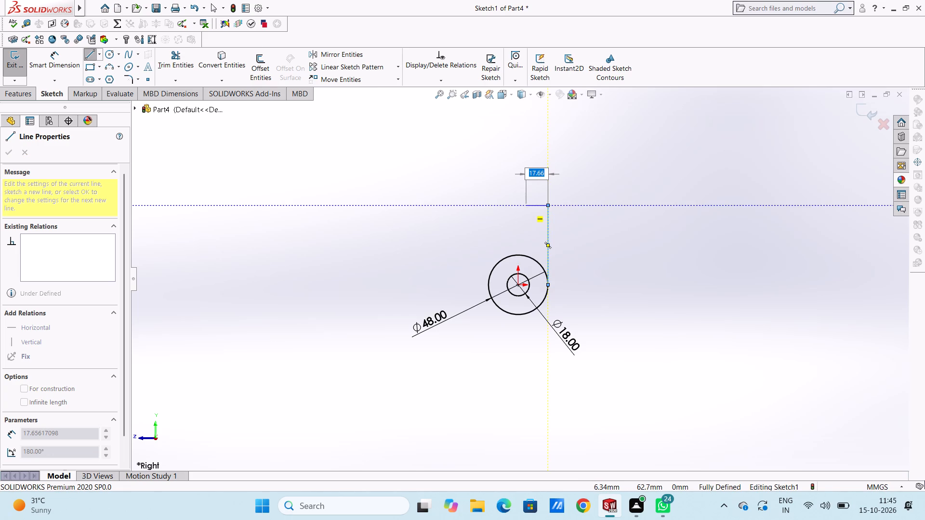
Sketch a 15 mm horizontal line inward from the rising line's top and a 64 mm vertical line down to the inner circle's quadrant.
text(15)
key(Return)
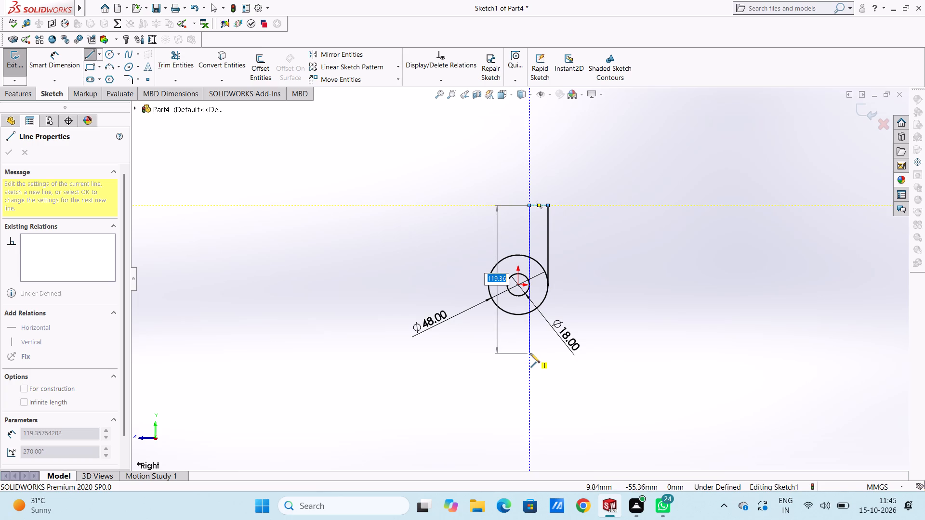
click(529, 286)
right_click(638, 206)
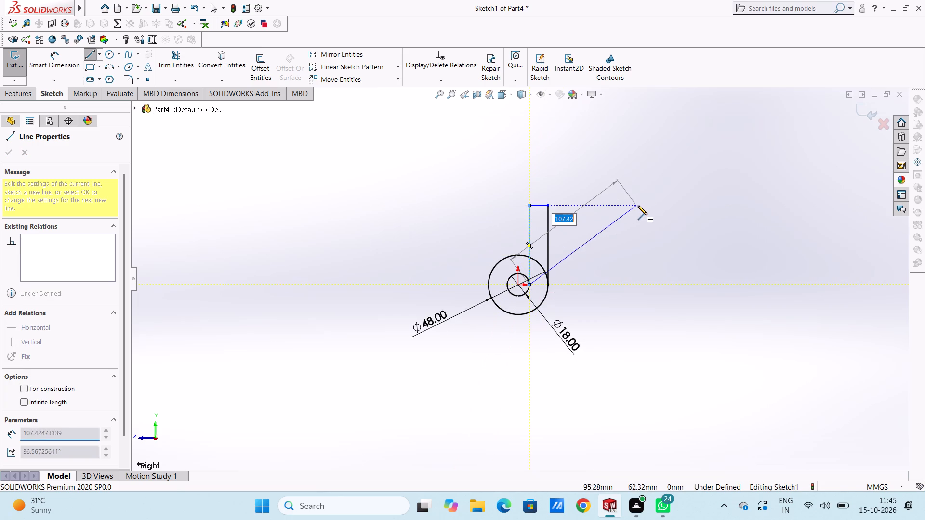
click(645, 211)
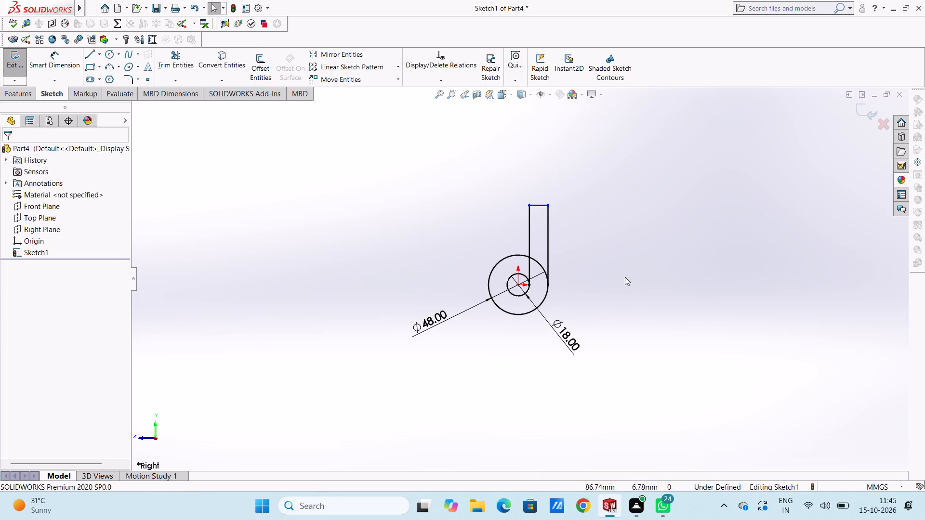
click(625, 277)
Dimension the outer vertical line with a length of 64 mm.
click(68, 68)
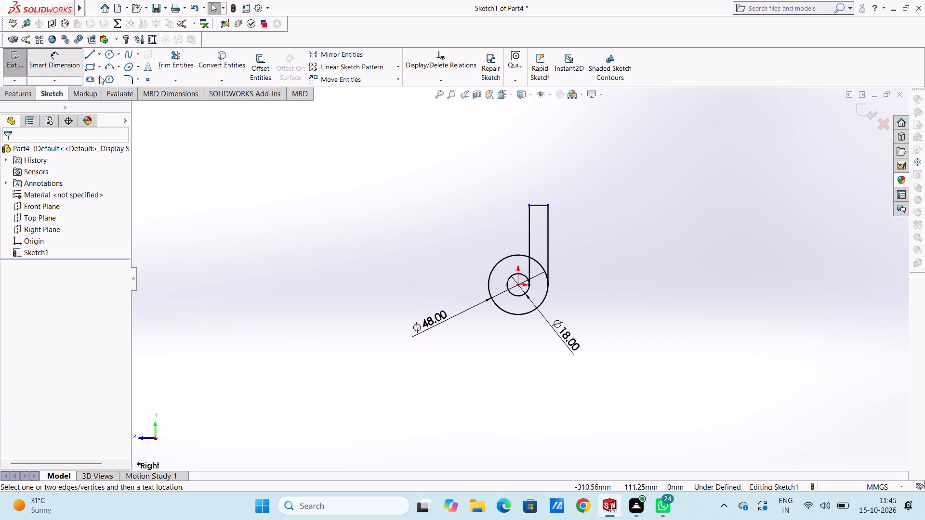
click(548, 224)
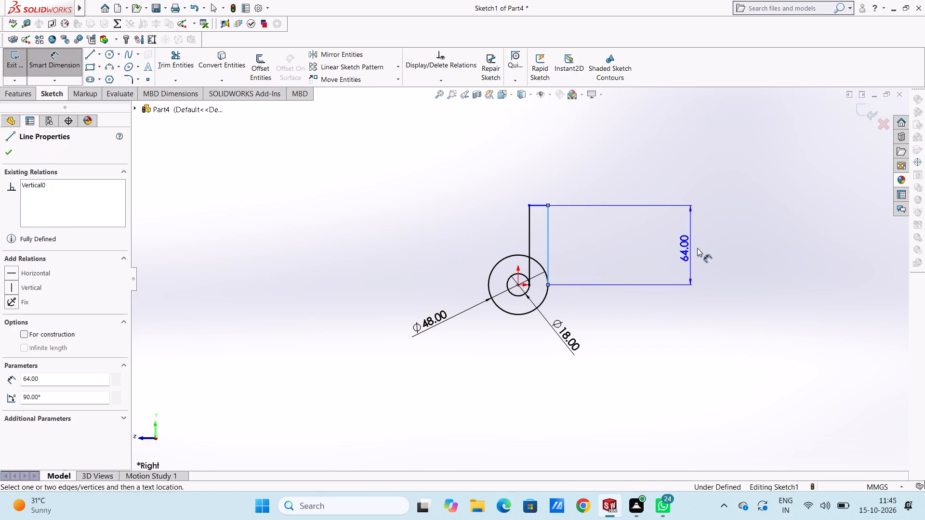
click(720, 245)
click(672, 233)
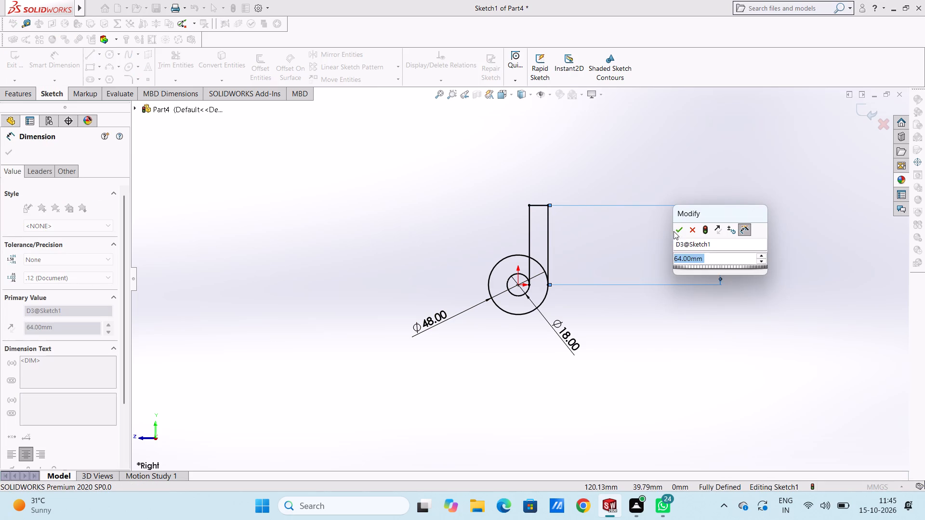
click(677, 228)
click(651, 234)
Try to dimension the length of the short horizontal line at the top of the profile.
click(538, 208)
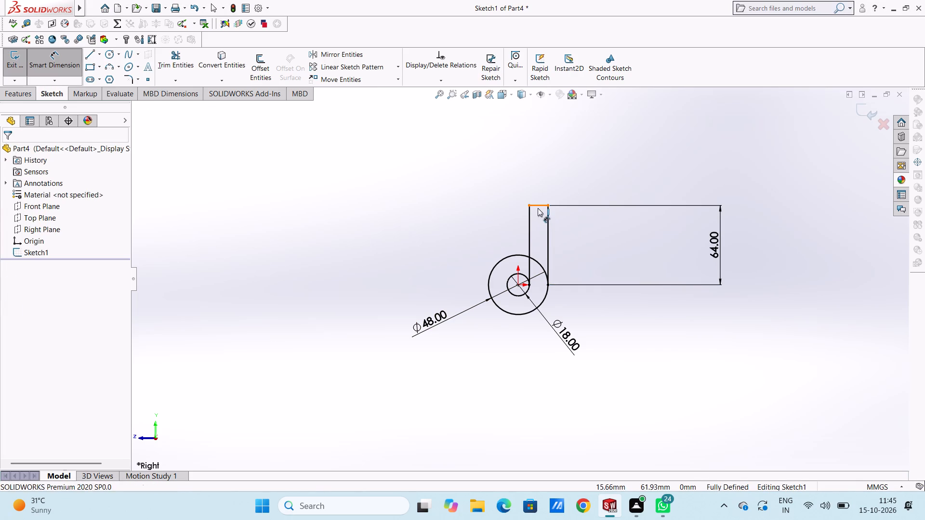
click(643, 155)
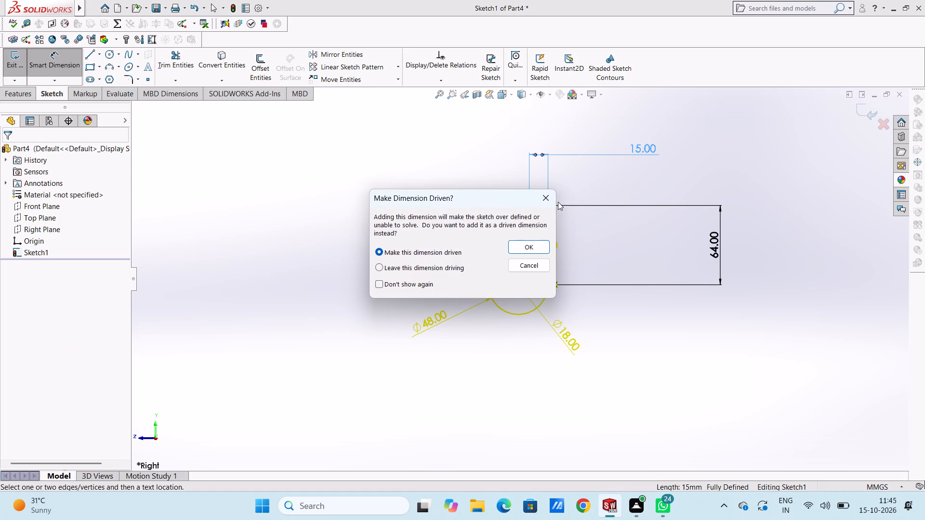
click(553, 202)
Trim the inner vertical line's portion inside the 48 mm circle and the outer circle's arc between the two vertical lines.
scroll(553, 254, down, 4)
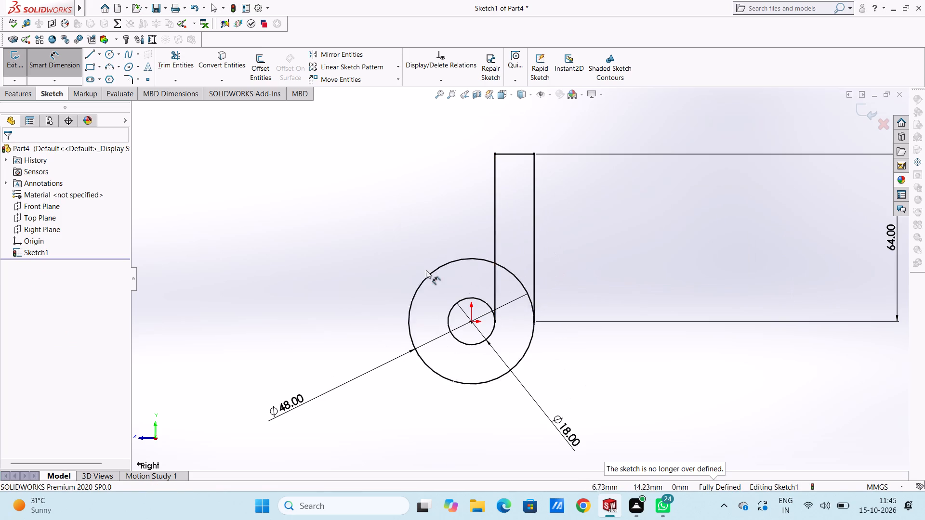
drag(168, 46, 170, 52)
click(173, 54)
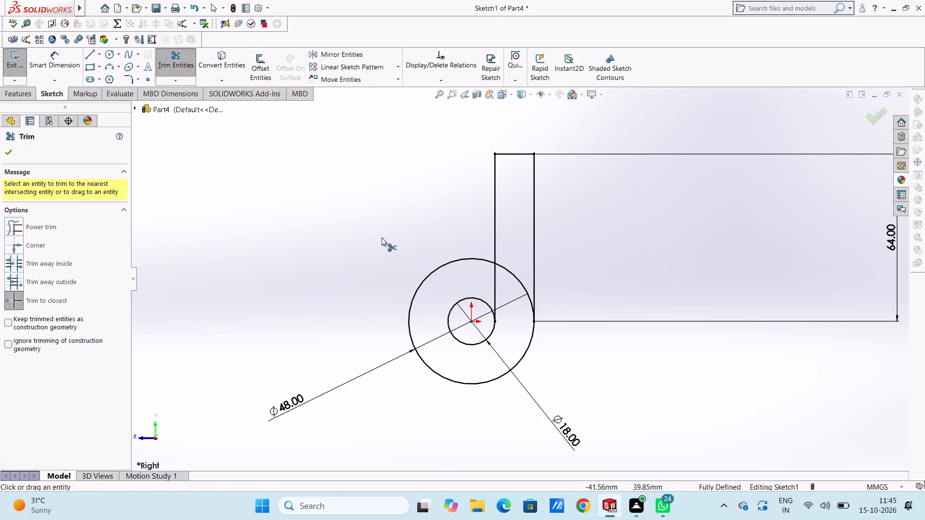
click(497, 289)
click(511, 271)
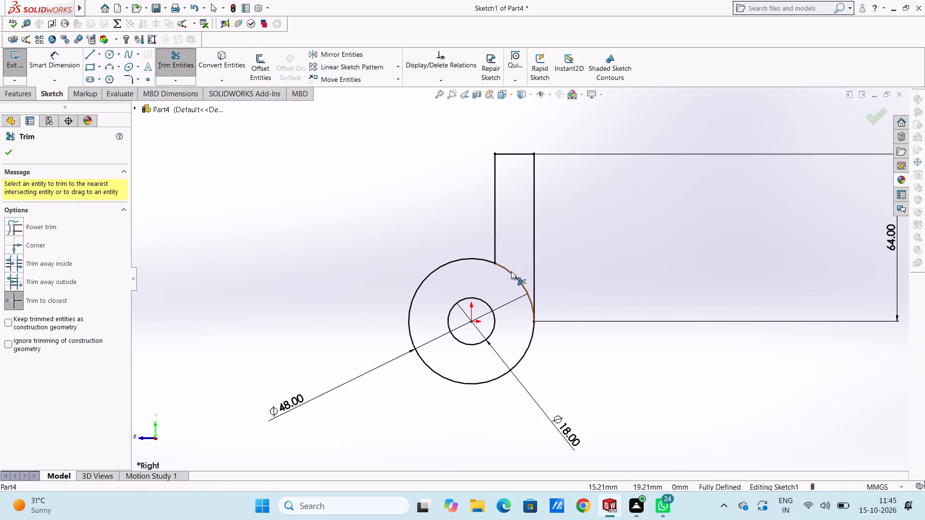
scroll(531, 267, up, 4)
scroll(448, 295, down, 1)
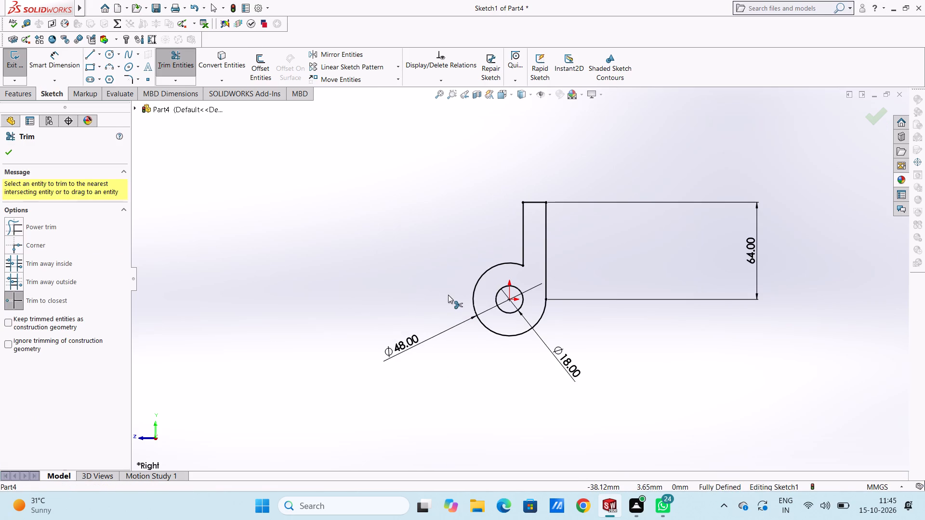
scroll(448, 295, up, 2)
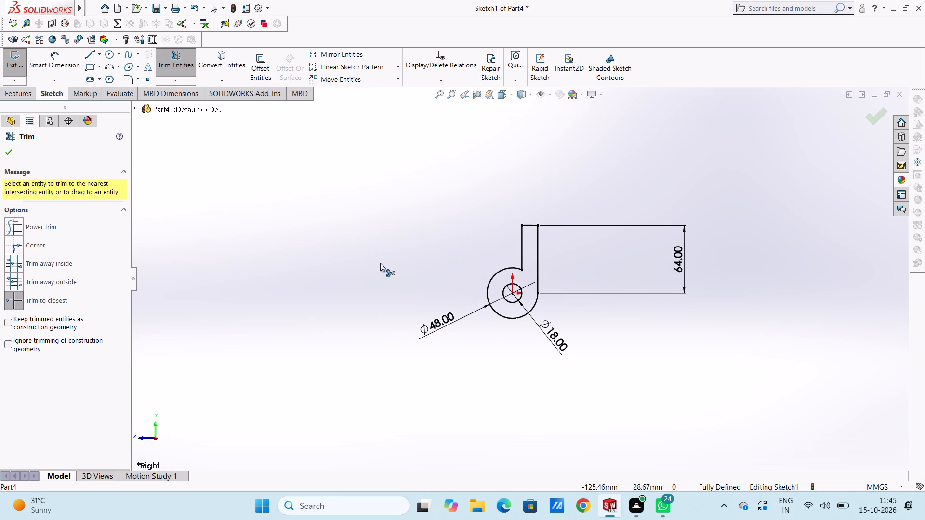
click(11, 152)
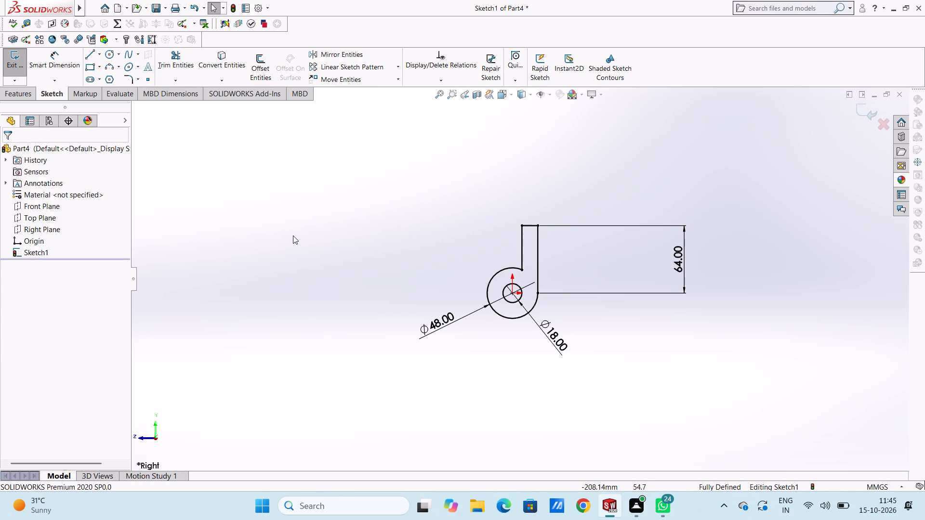
click(293, 235)
Move the inner circle's diameter dimension farther from the profile and set it to 24 mm.
middle_drag(378, 231, 405, 258)
middle_click(405, 258)
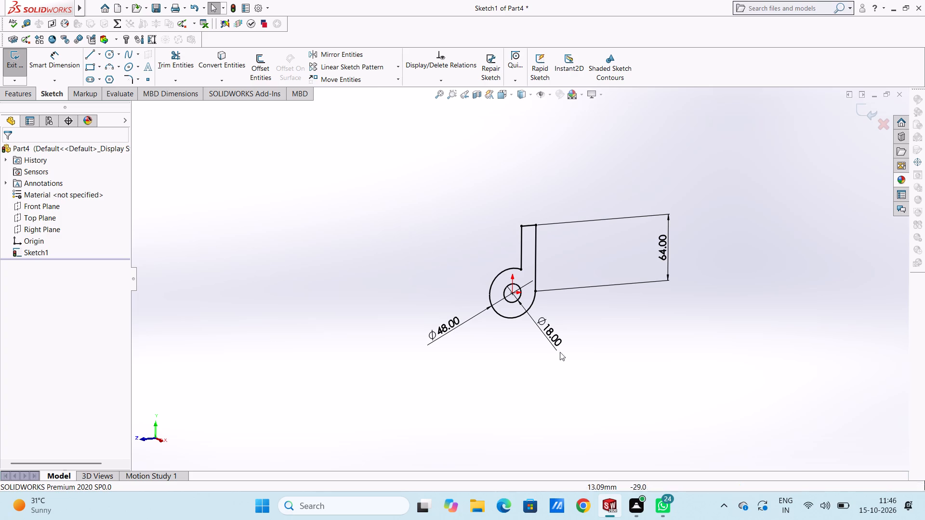
drag(540, 323, 586, 365)
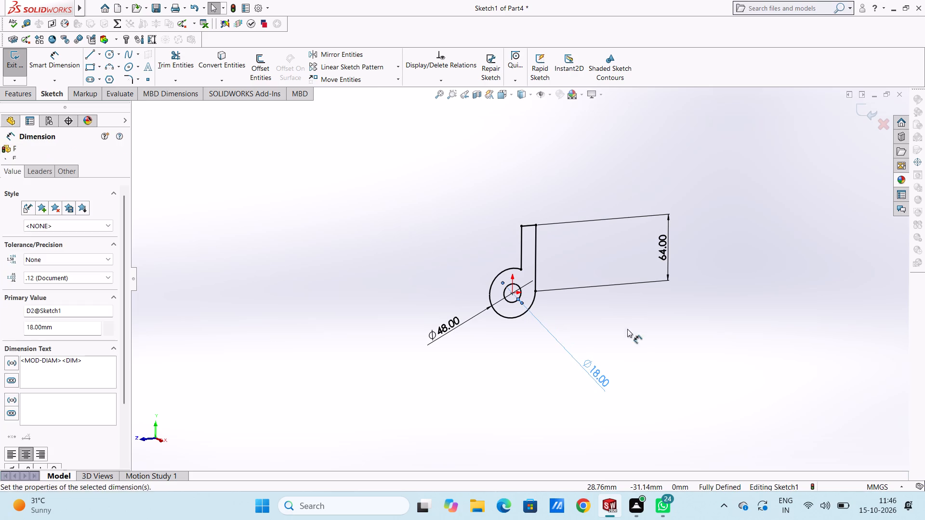
click(619, 328)
double_click(596, 373)
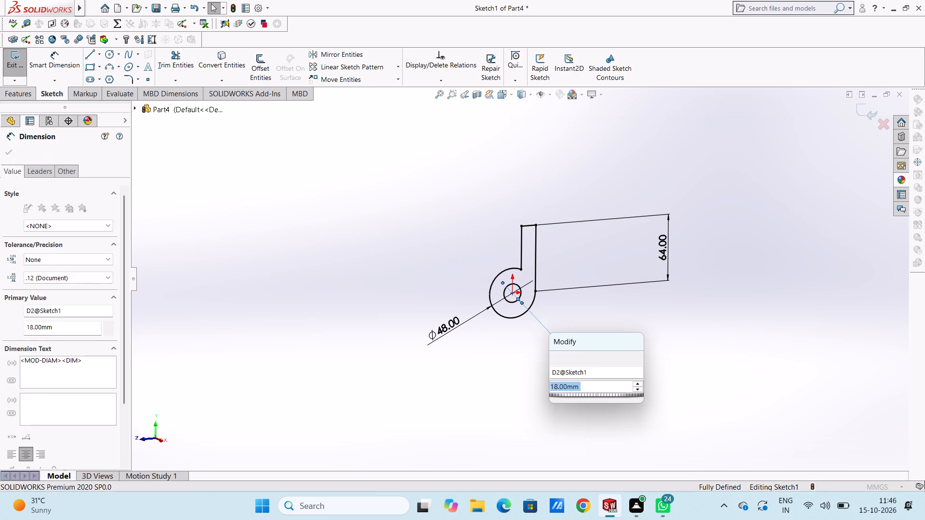
text(24)
key(Return)
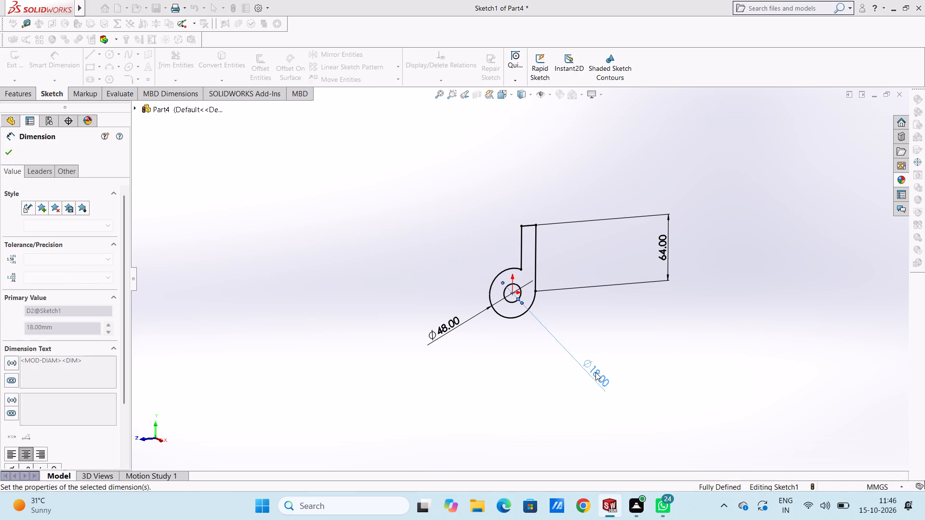
click(620, 342)
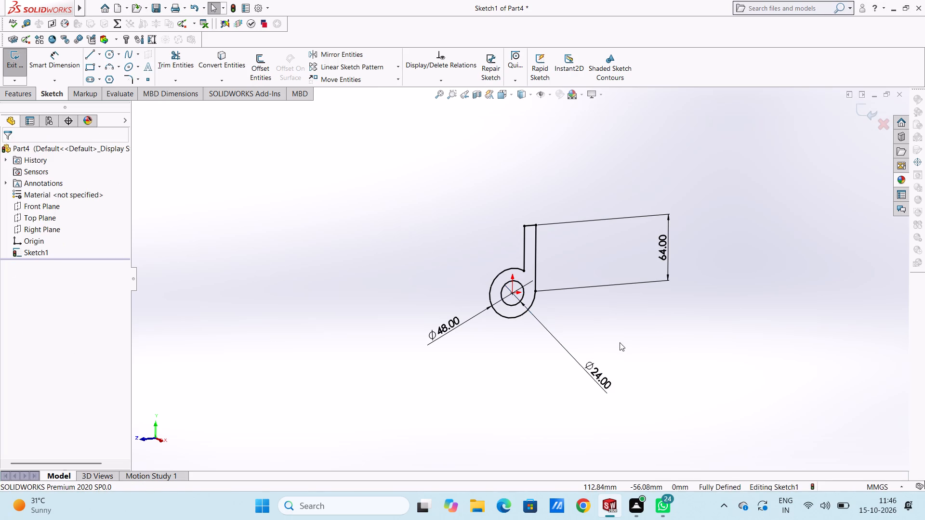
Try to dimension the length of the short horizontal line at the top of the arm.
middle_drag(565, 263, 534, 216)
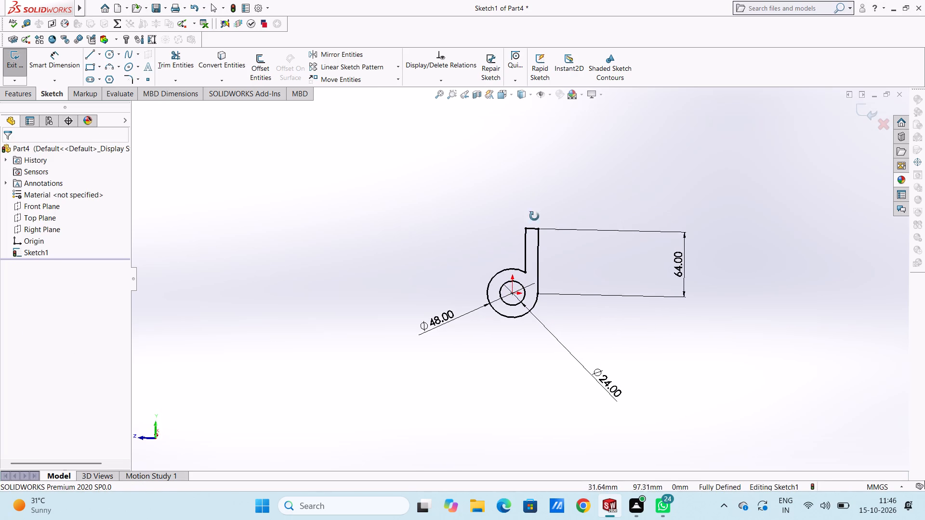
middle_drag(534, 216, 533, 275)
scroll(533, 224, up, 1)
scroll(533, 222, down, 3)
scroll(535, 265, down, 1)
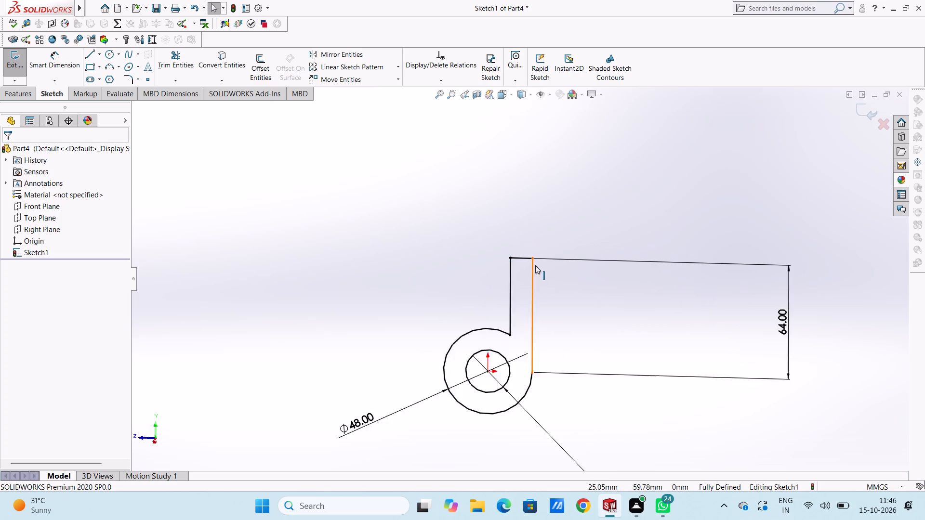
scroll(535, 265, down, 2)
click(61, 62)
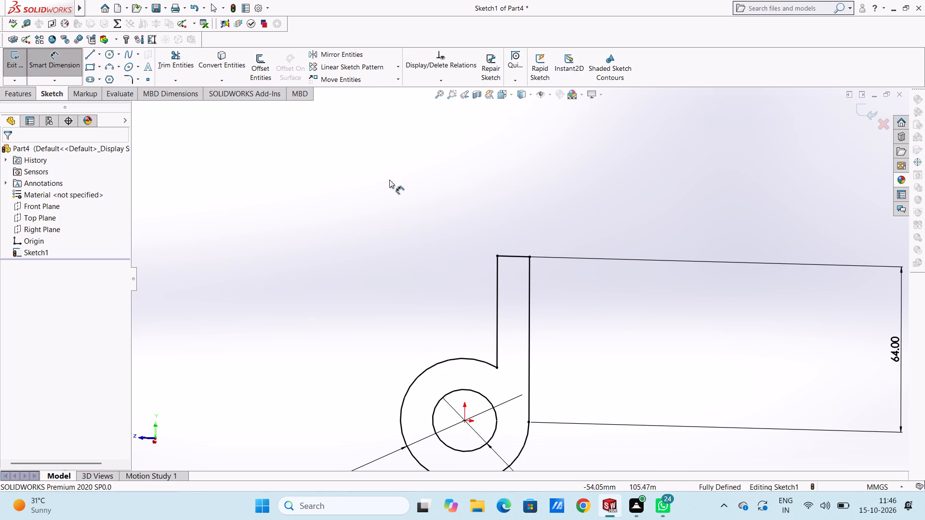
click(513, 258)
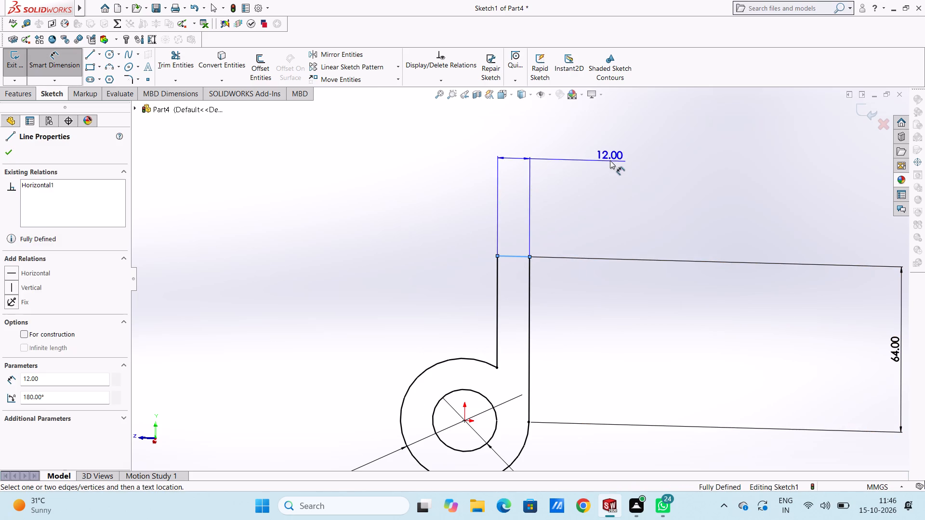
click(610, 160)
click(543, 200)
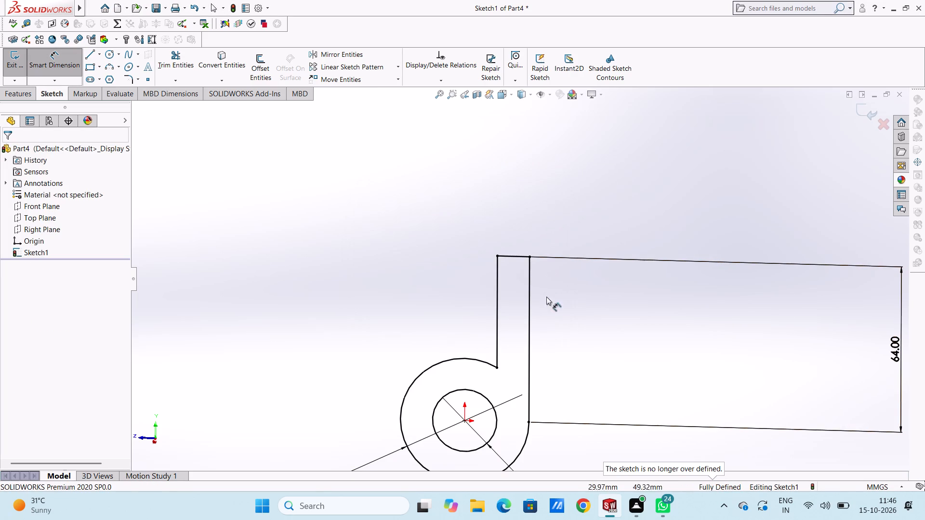
Delete the arm's inner vertical line.
scroll(577, 321, up, 4)
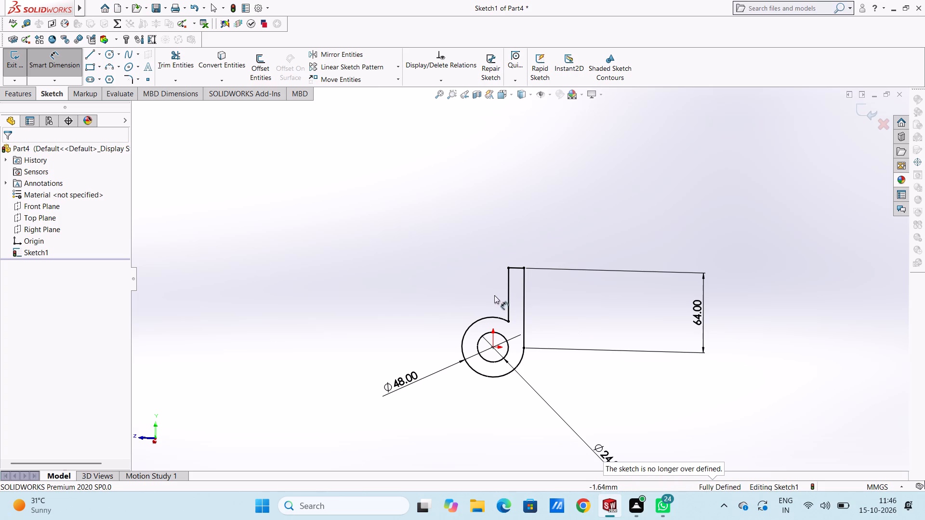
click(509, 301)
right_click(547, 174)
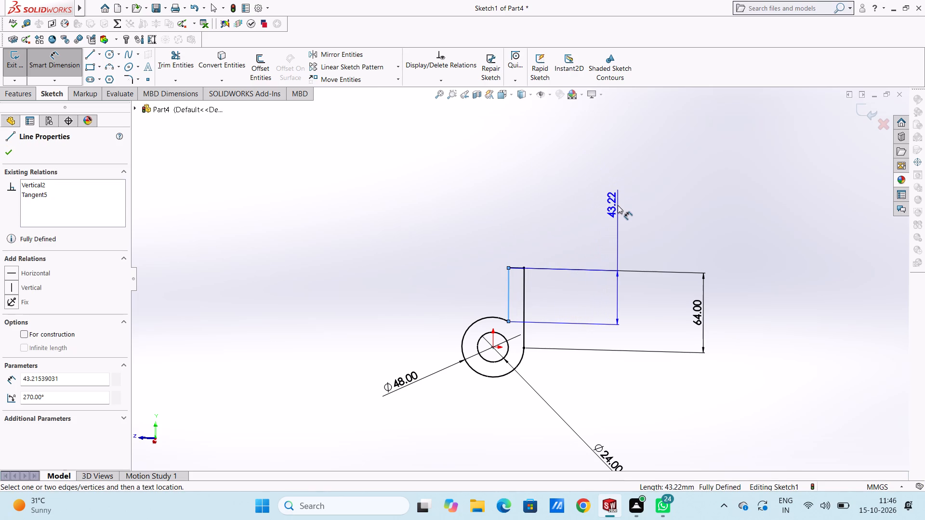
key(Delete)
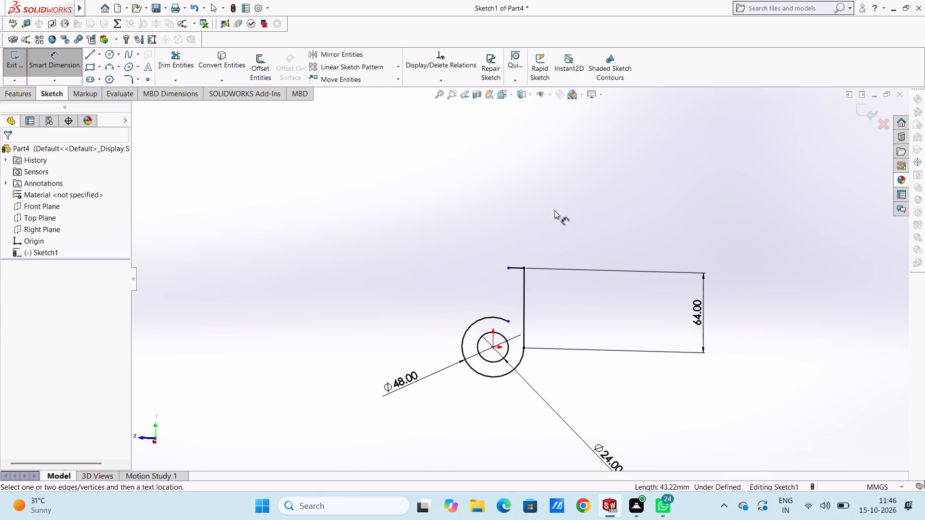
Dimension the short horizontal line at the arm's top with a length of 15 mm.
click(514, 270)
click(499, 165)
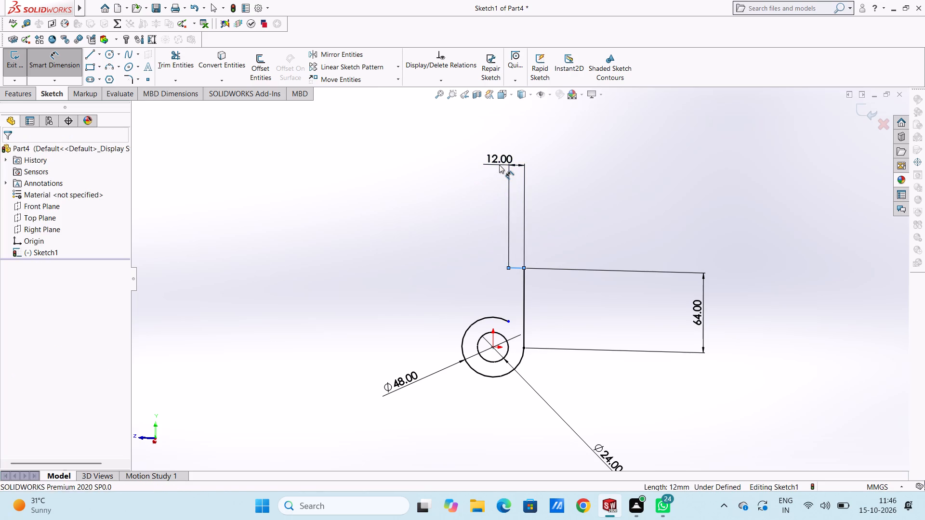
text(15)
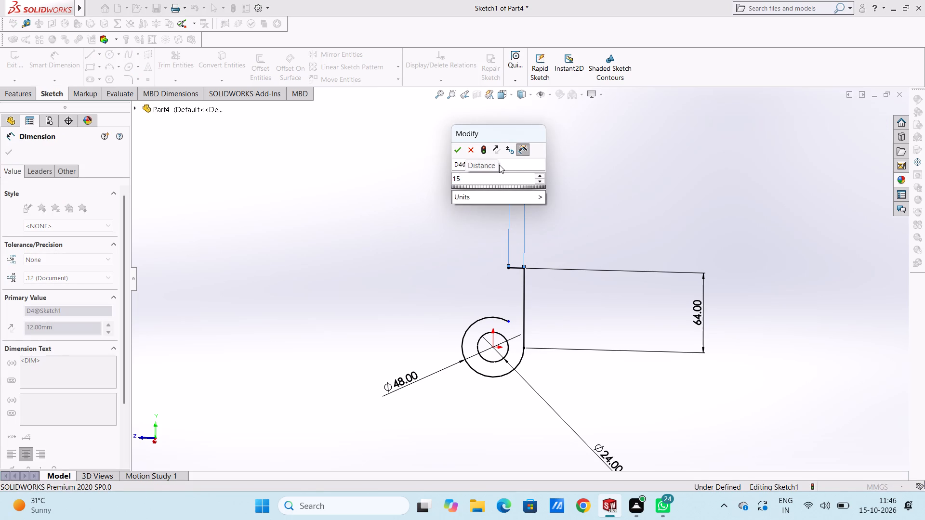
key(Return)
click(466, 249)
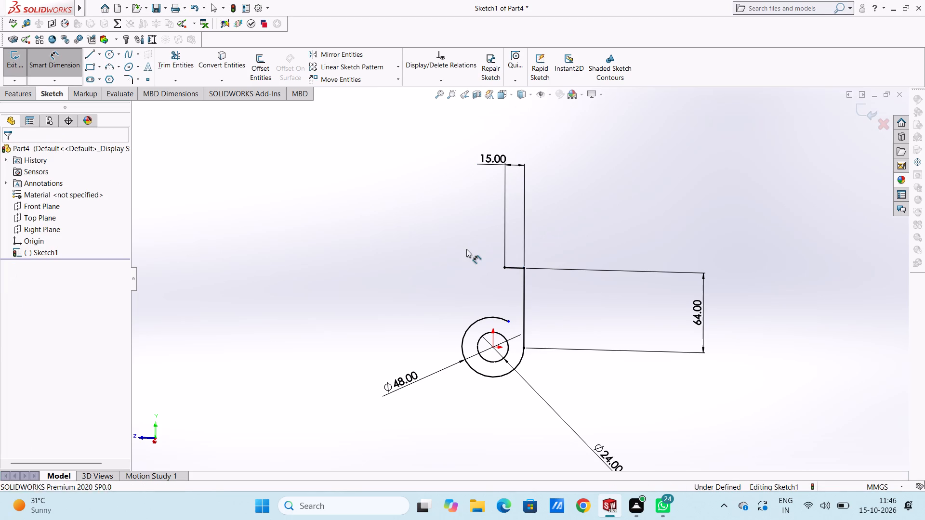
Sketch a vertical line about 47.6 mm long from the top line's free end down past the outer arc.
click(90, 52)
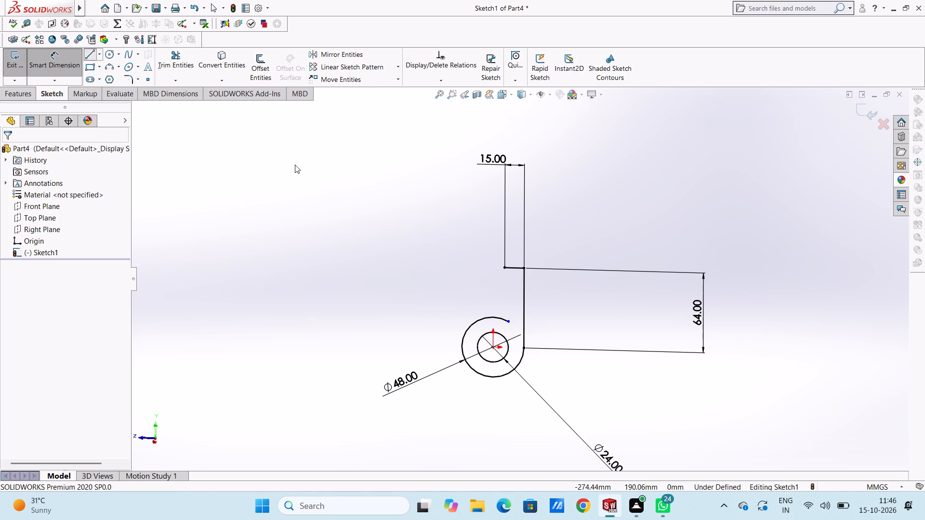
click(502, 269)
click(503, 327)
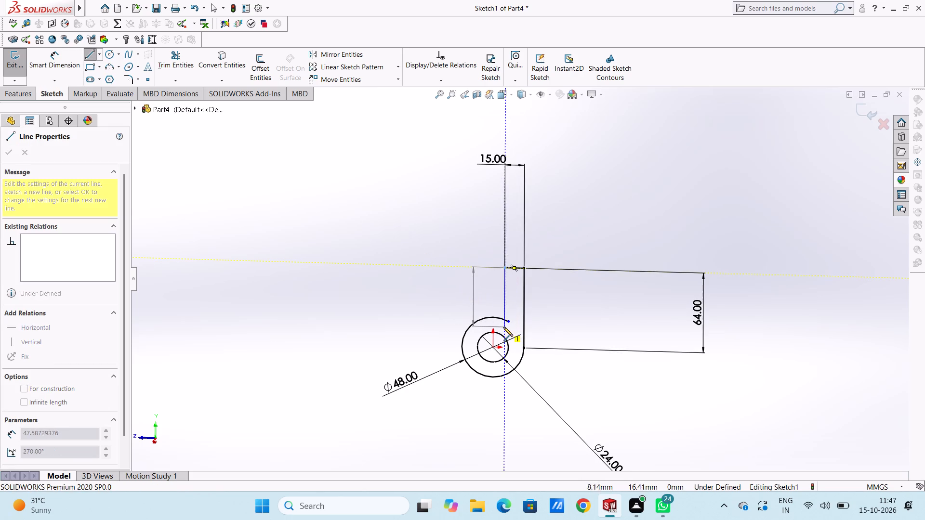
right_click(584, 203)
click(593, 212)
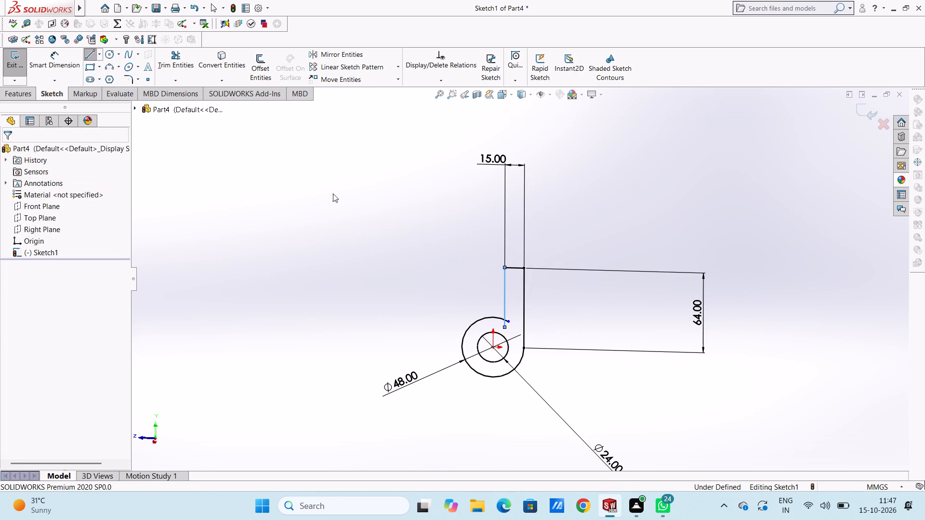
Trim the overshooting ends of the outer arc and the arm's inner vertical line where they cross.
click(172, 58)
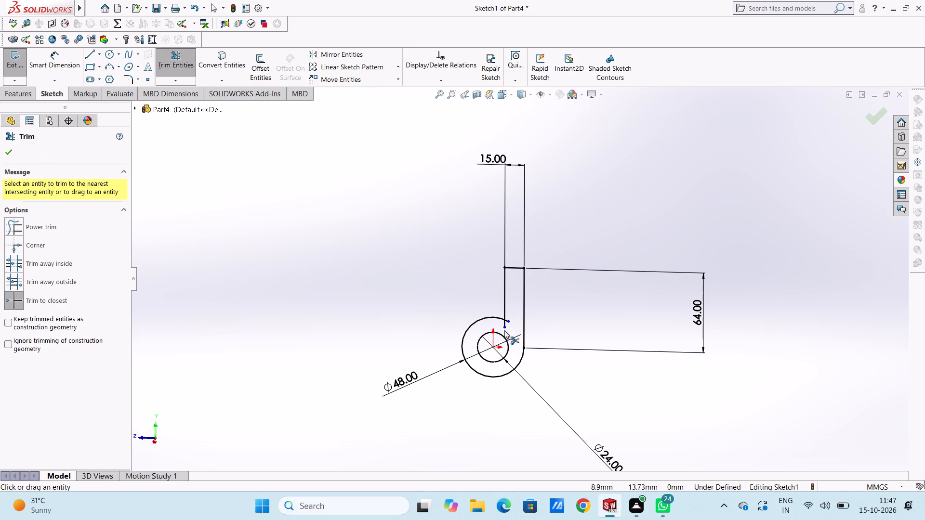
scroll(504, 330, down, 2)
click(509, 314)
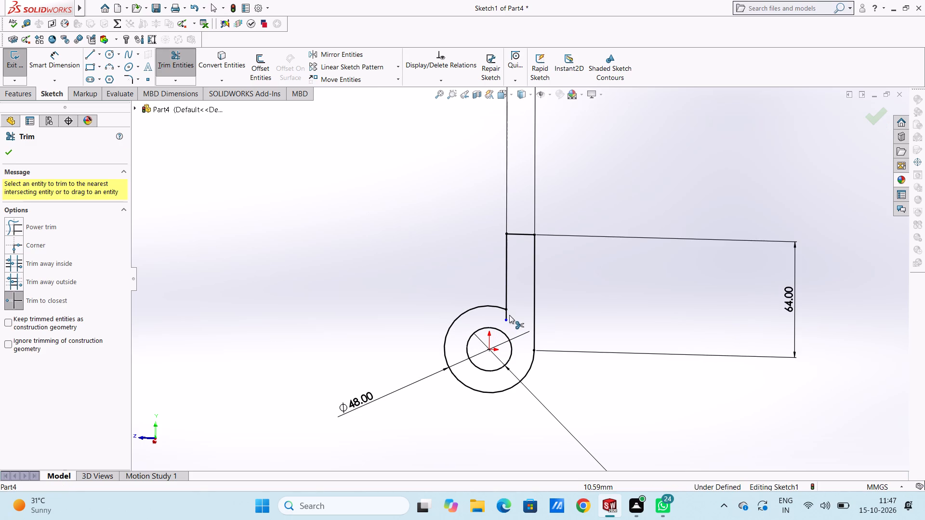
triple_click(509, 315)
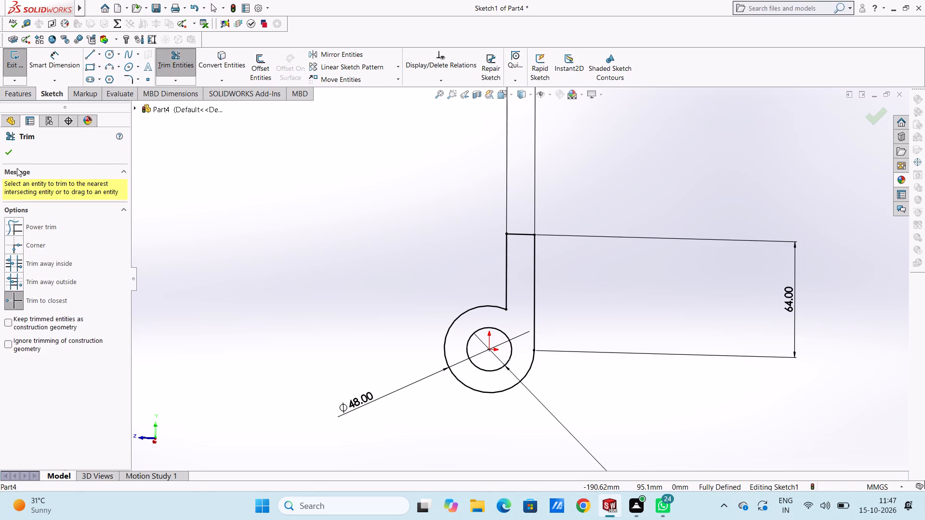
click(10, 150)
click(179, 185)
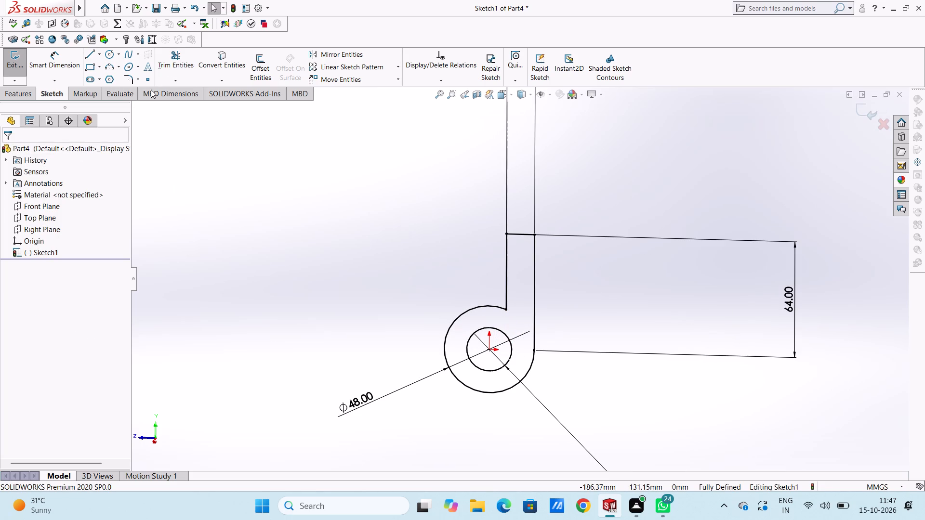
Add a 9 mm sketch fillet at the corner between the arm's inner vertical line and the outer arc.
click(123, 82)
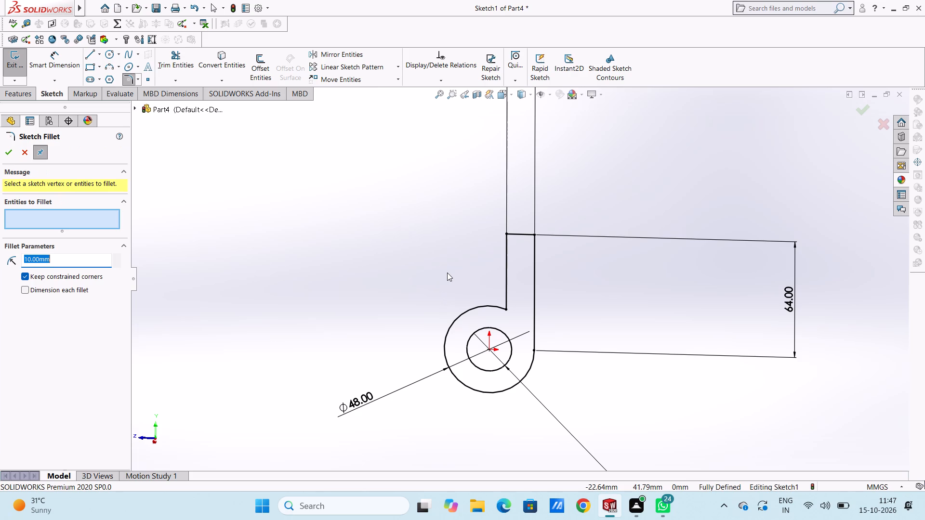
key(9)
key(Return)
click(506, 310)
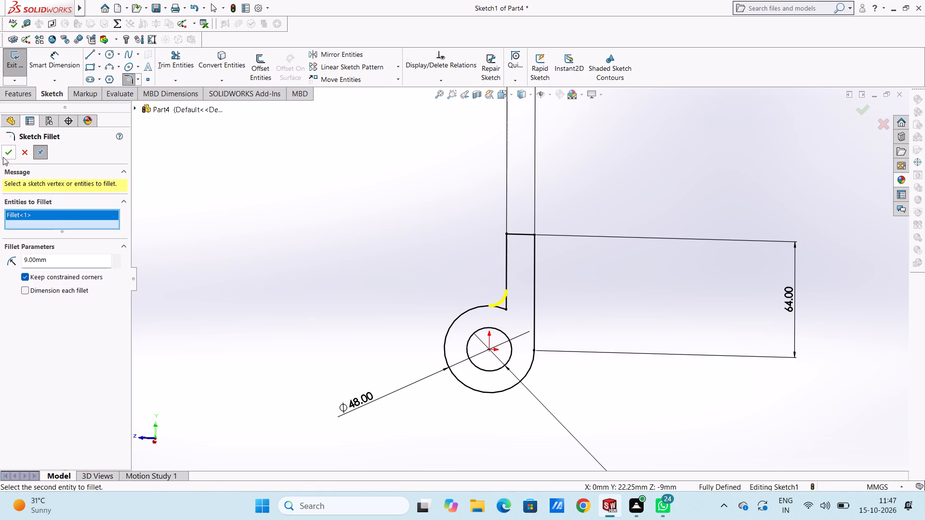
double_click(5, 154)
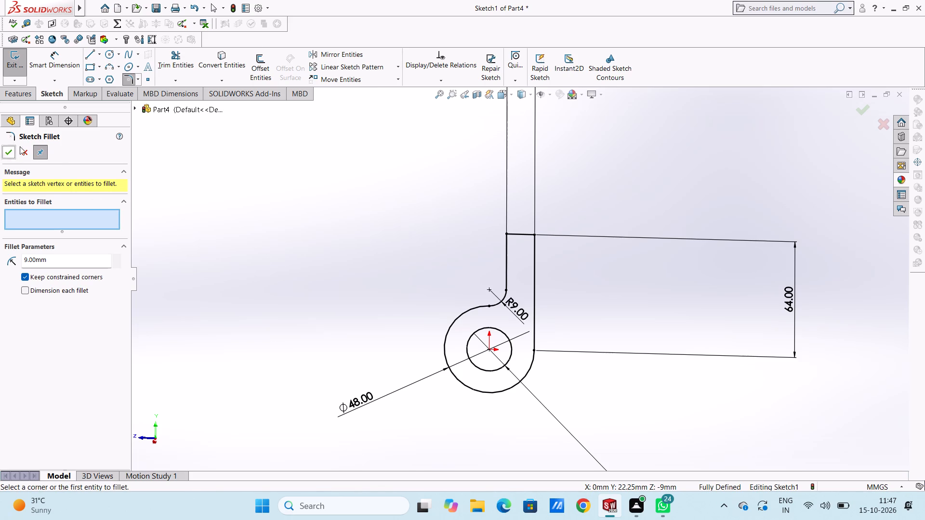
click(5, 153)
click(262, 217)
Move the fillet's radius dimension away from the profile, into the clear area beyond the 24 mm hole's dimension.
scroll(359, 240, up, 4)
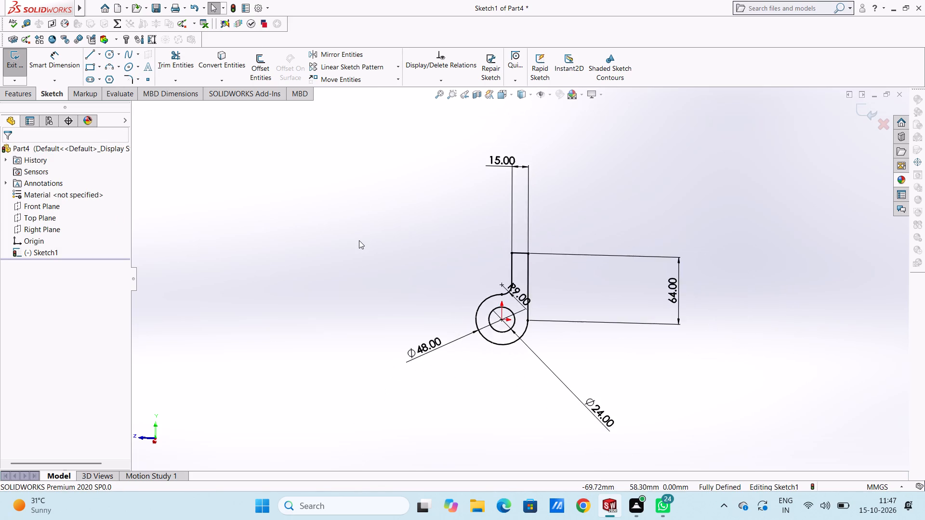
drag(522, 294, 619, 346)
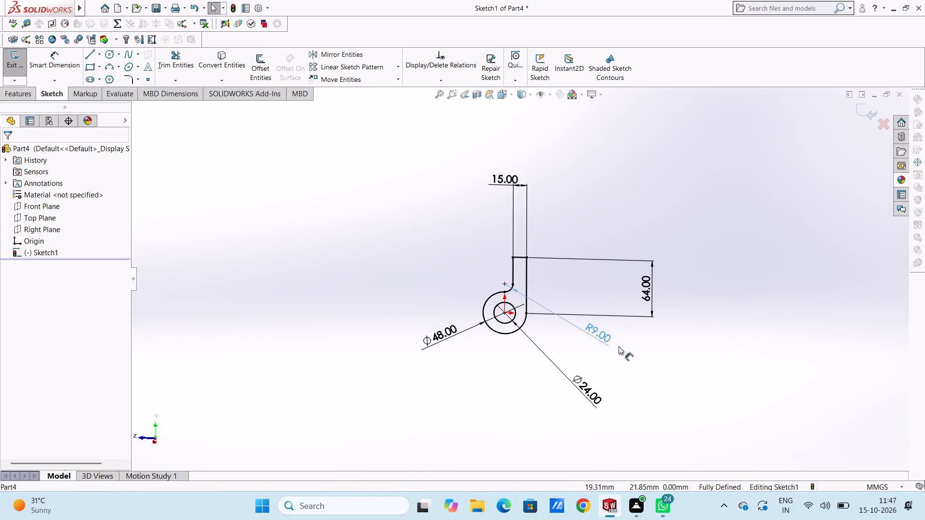
drag(619, 346, 695, 412)
click(572, 296)
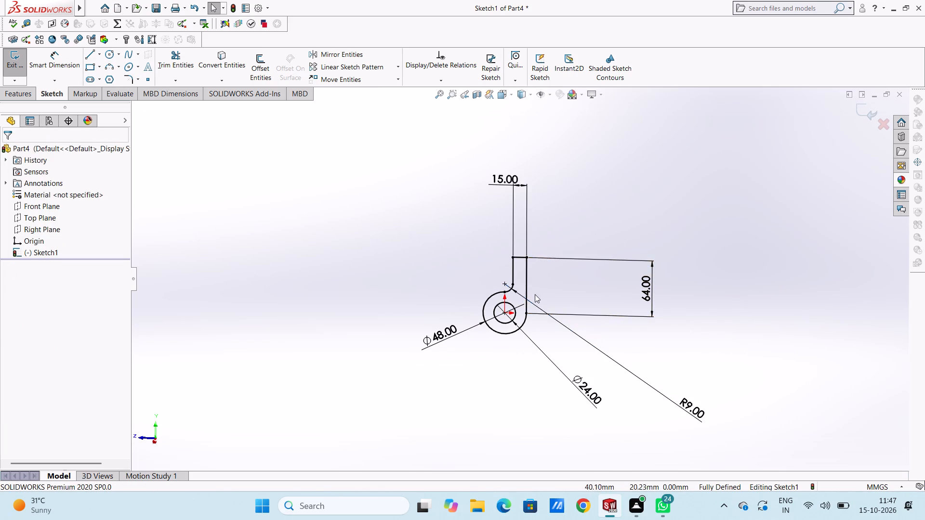
Extrude the finished profile as a blind boss with a depth of 22 mm.
scroll(496, 288, down, 3)
scroll(537, 268, down, 7)
scroll(520, 295, up, 9)
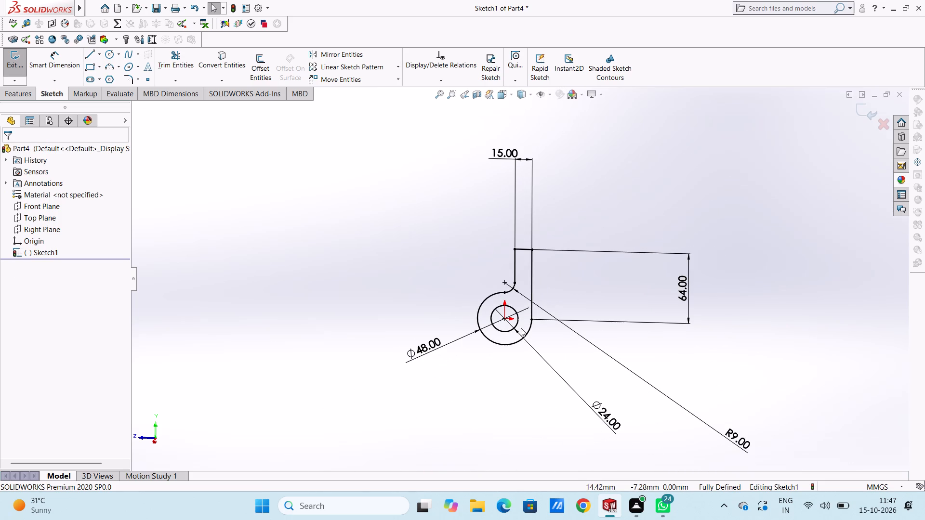
middle_drag(521, 328, 583, 352)
middle_drag(569, 329, 581, 314)
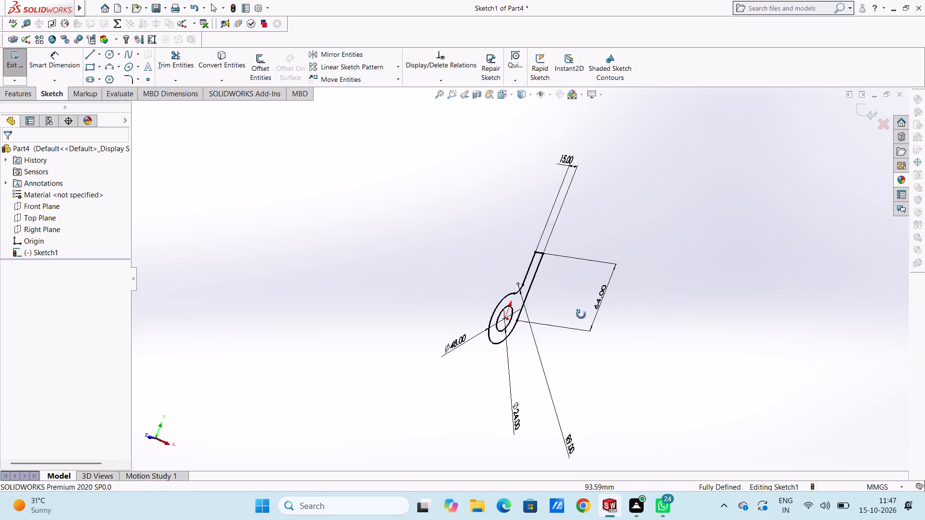
middle_drag(581, 314, 551, 316)
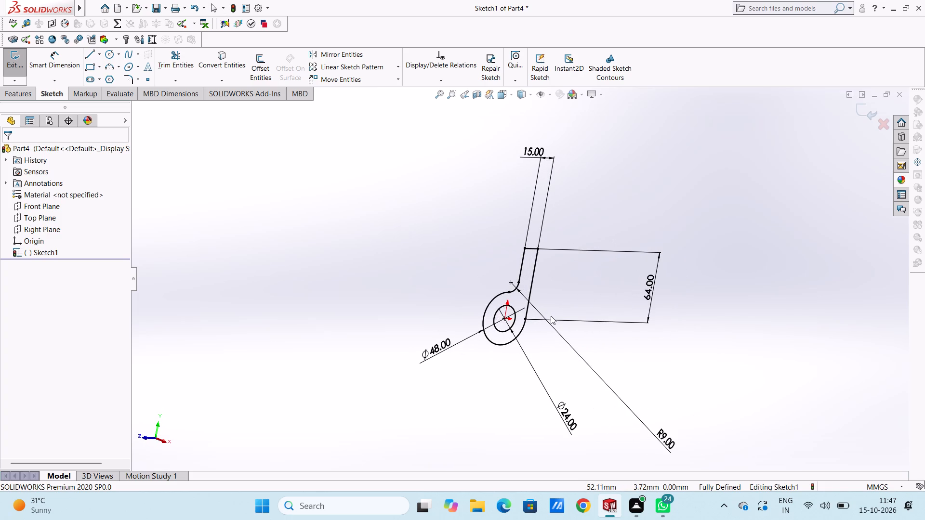
click(20, 91)
click(18, 61)
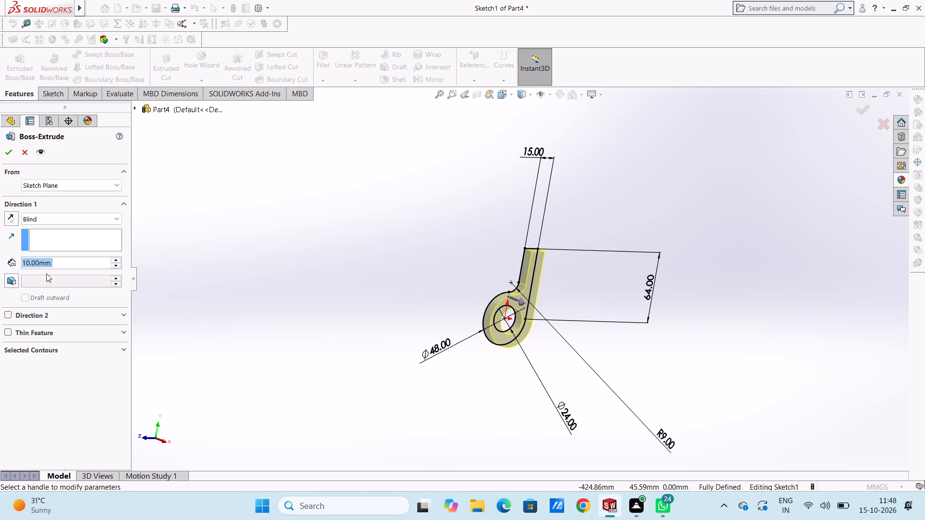
text(22)
key(Return)
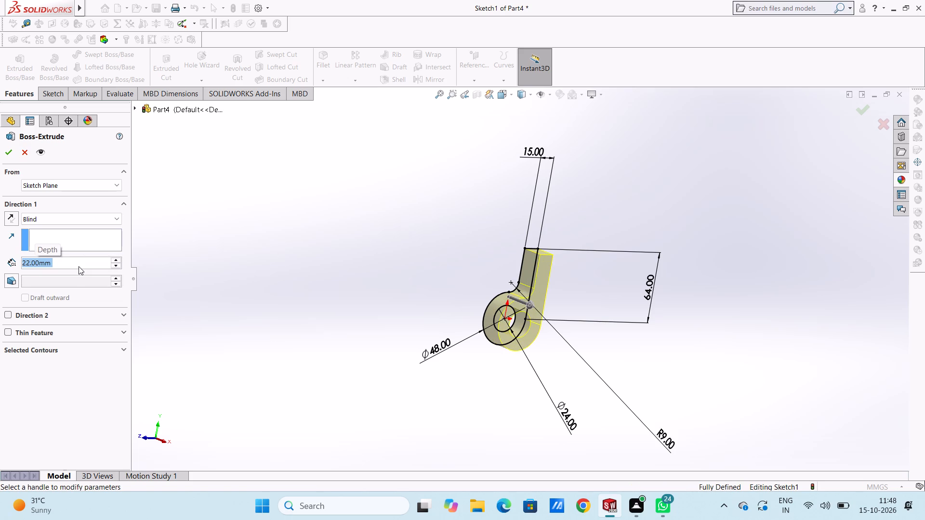
click(9, 158)
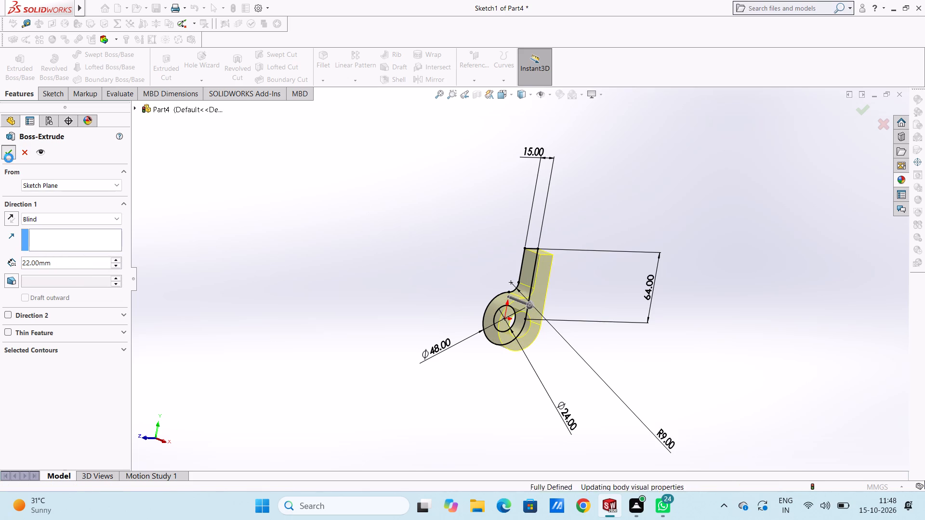
click(174, 226)
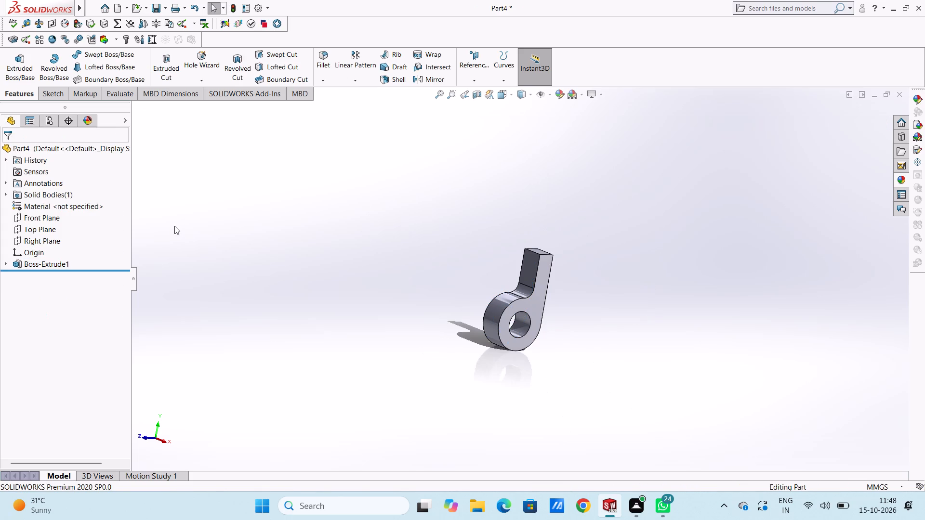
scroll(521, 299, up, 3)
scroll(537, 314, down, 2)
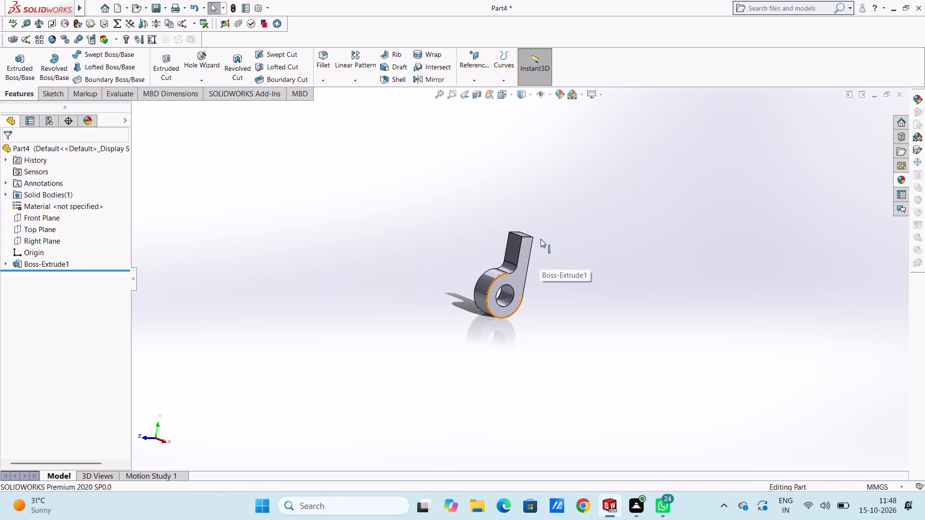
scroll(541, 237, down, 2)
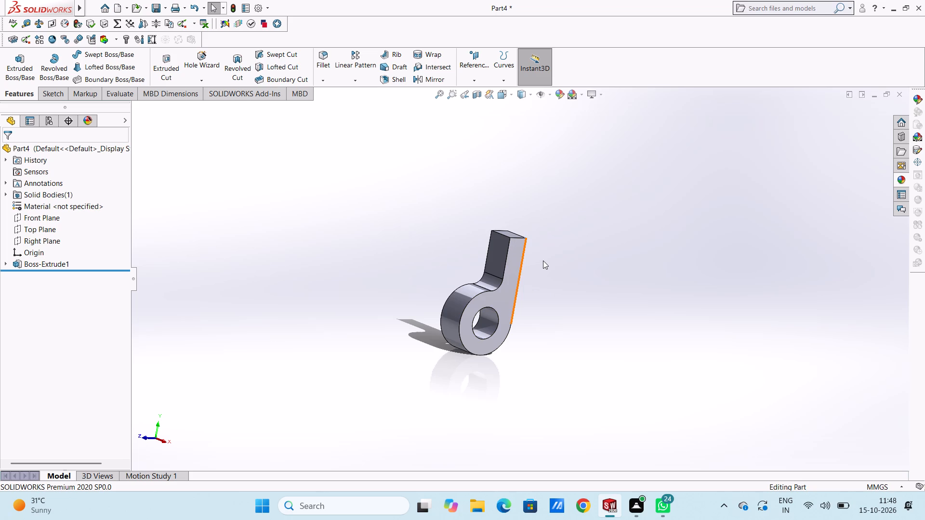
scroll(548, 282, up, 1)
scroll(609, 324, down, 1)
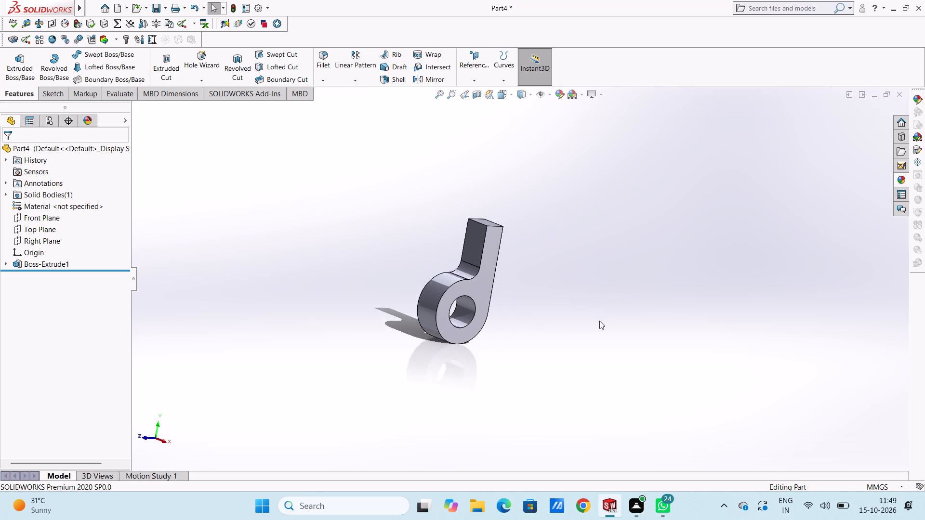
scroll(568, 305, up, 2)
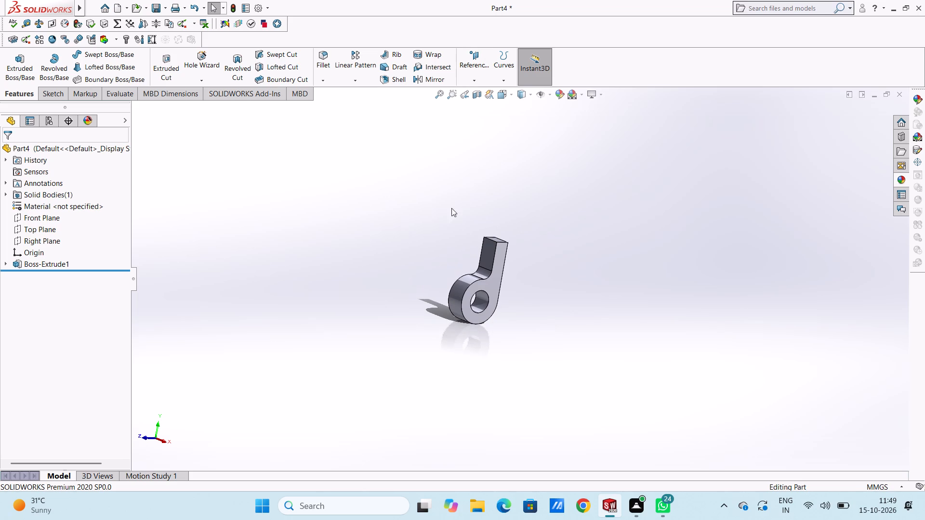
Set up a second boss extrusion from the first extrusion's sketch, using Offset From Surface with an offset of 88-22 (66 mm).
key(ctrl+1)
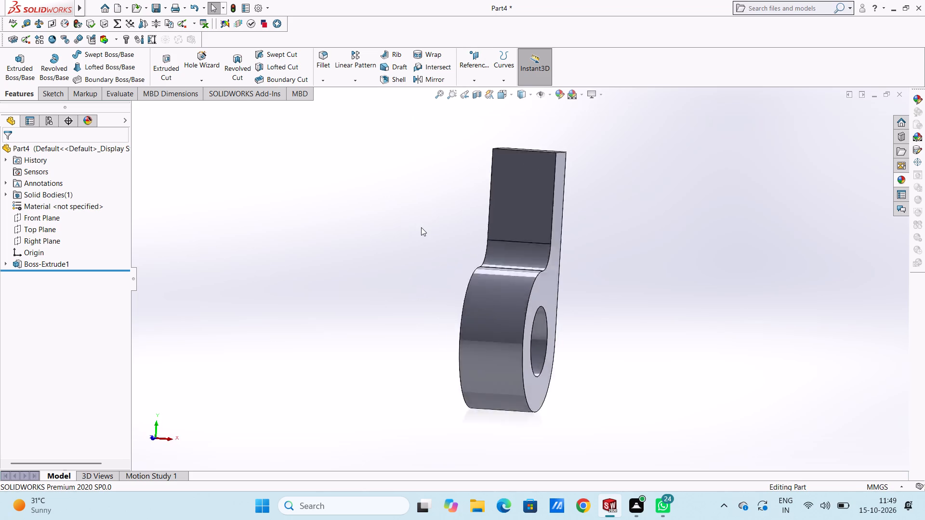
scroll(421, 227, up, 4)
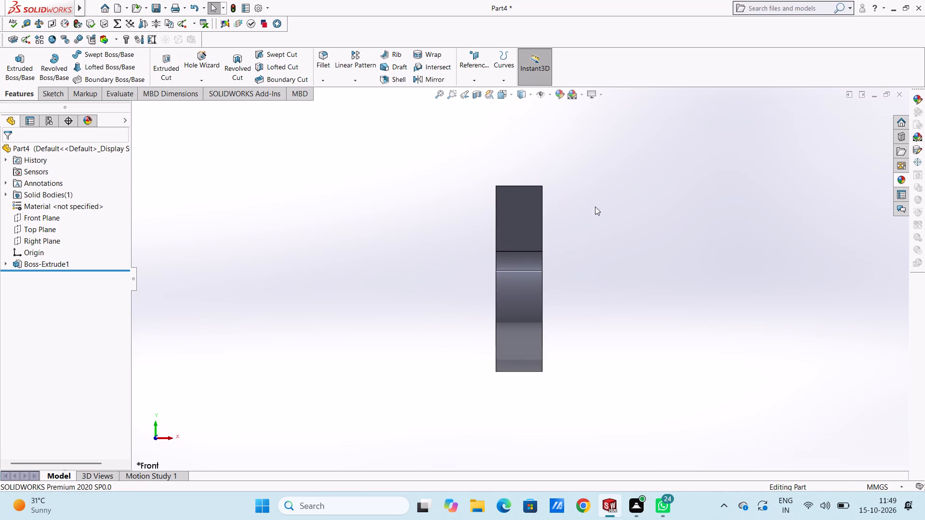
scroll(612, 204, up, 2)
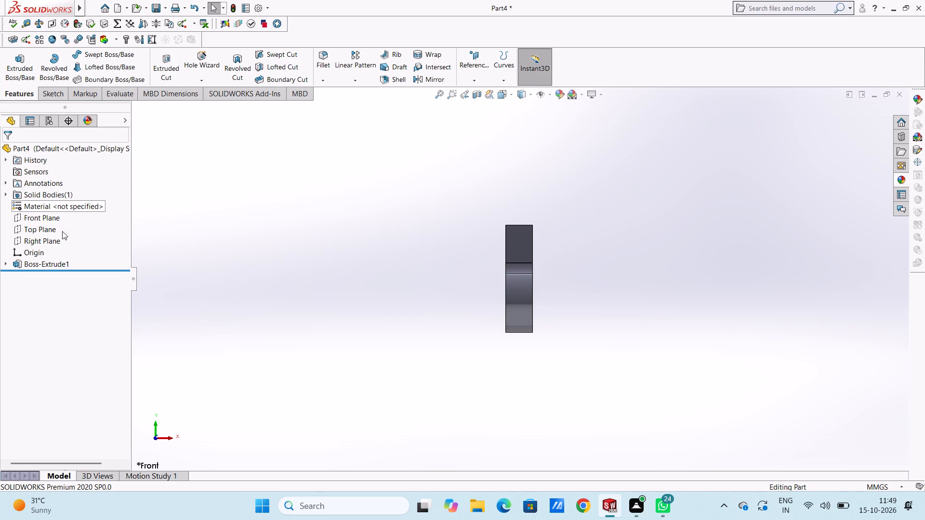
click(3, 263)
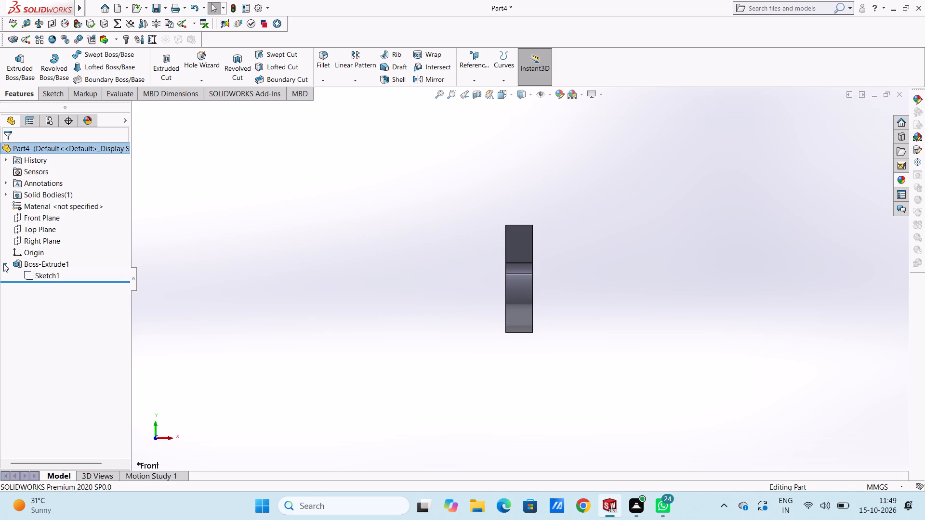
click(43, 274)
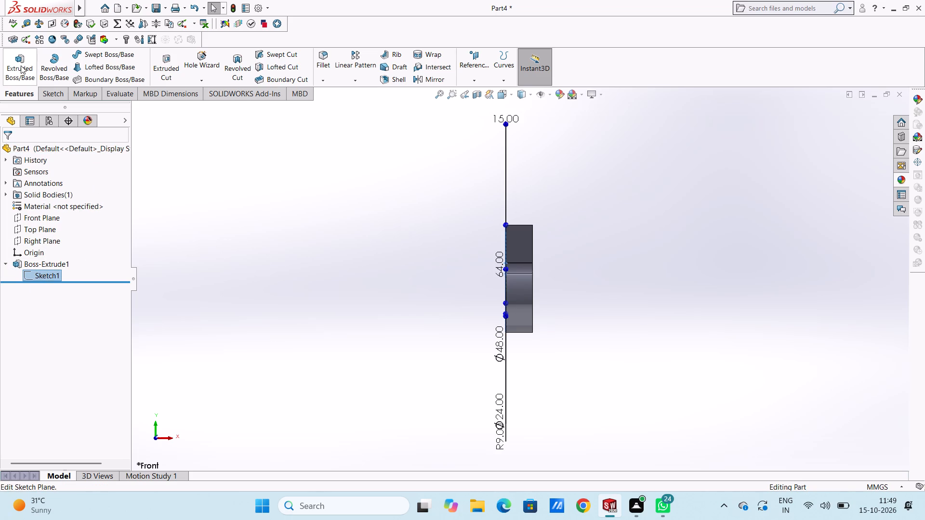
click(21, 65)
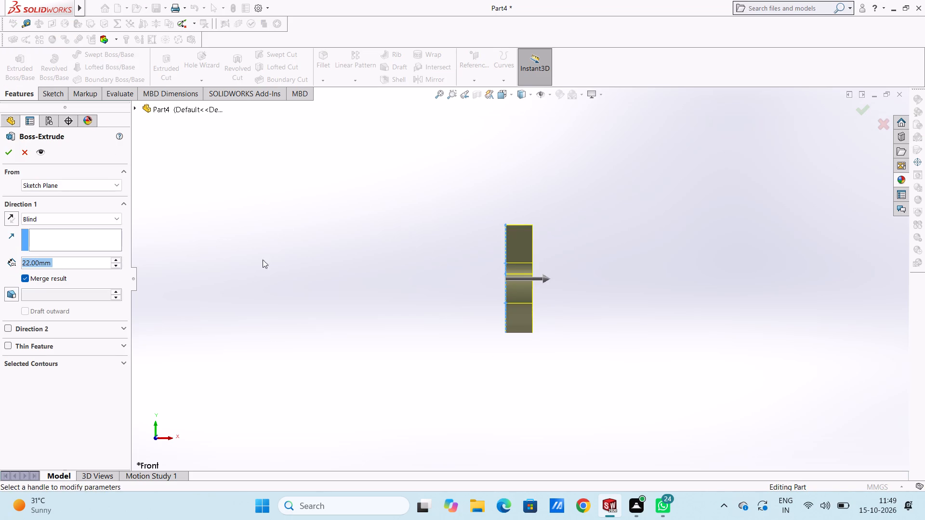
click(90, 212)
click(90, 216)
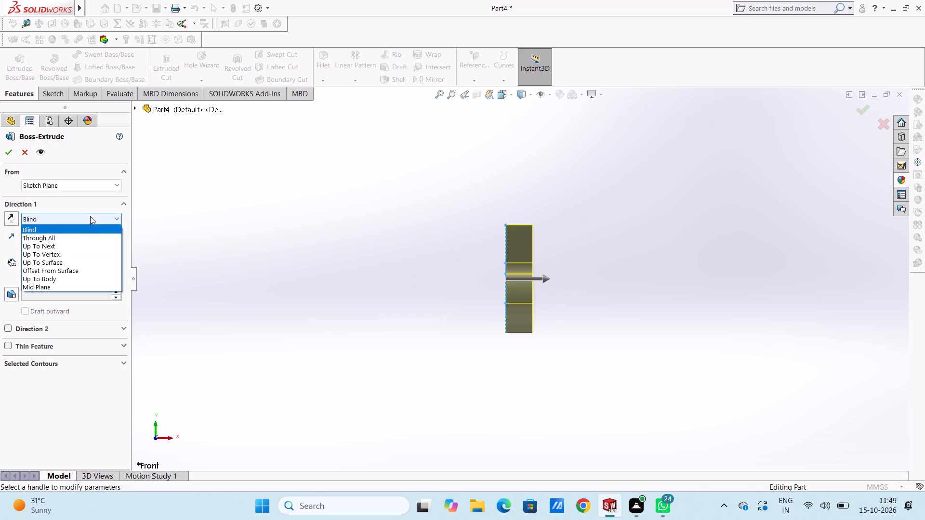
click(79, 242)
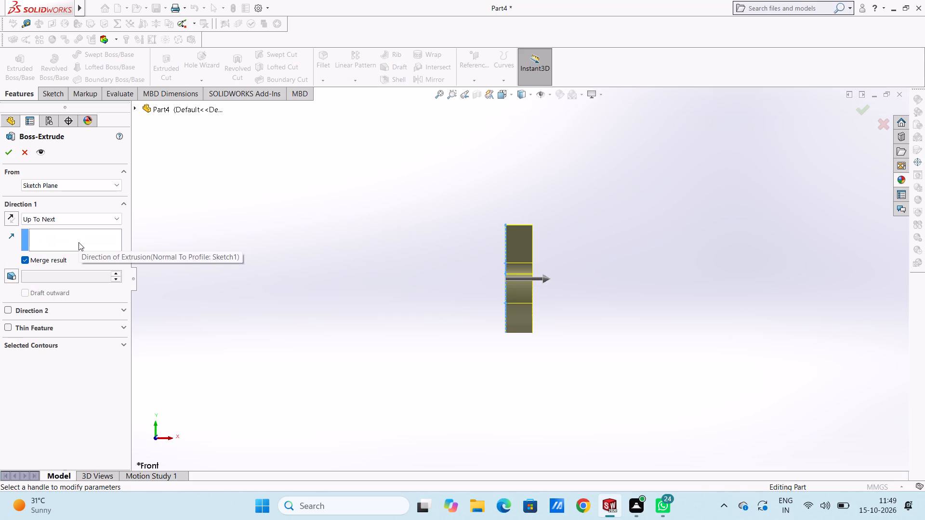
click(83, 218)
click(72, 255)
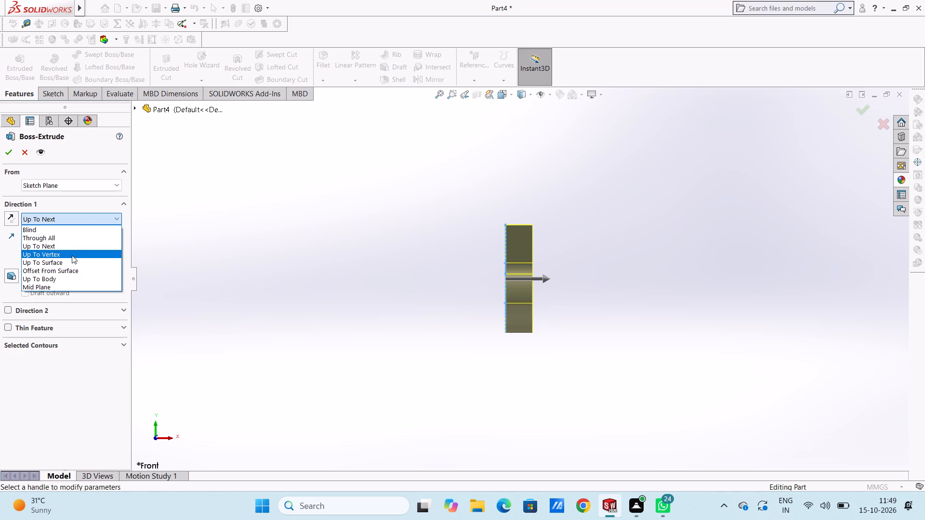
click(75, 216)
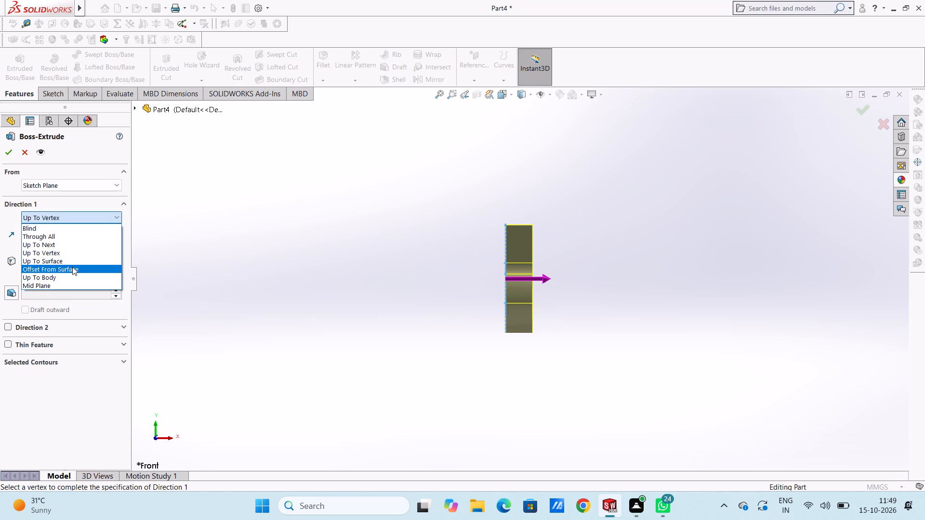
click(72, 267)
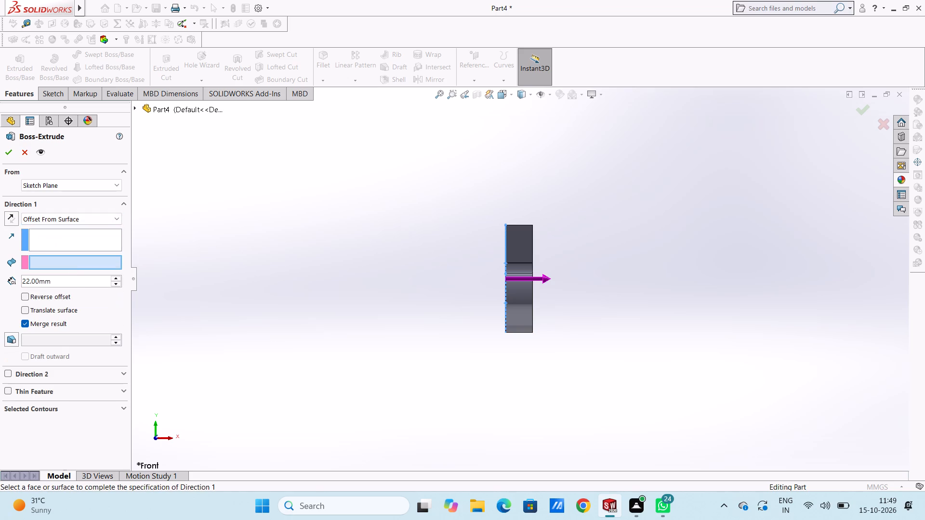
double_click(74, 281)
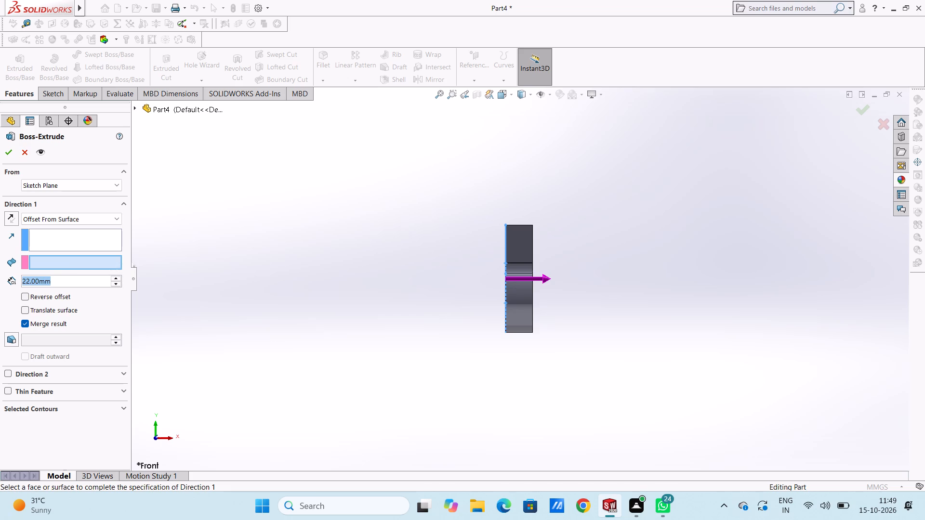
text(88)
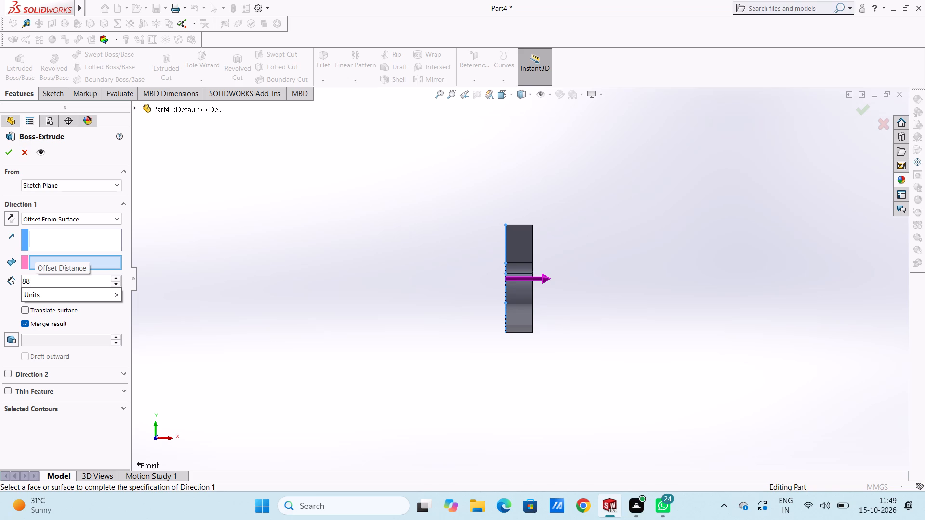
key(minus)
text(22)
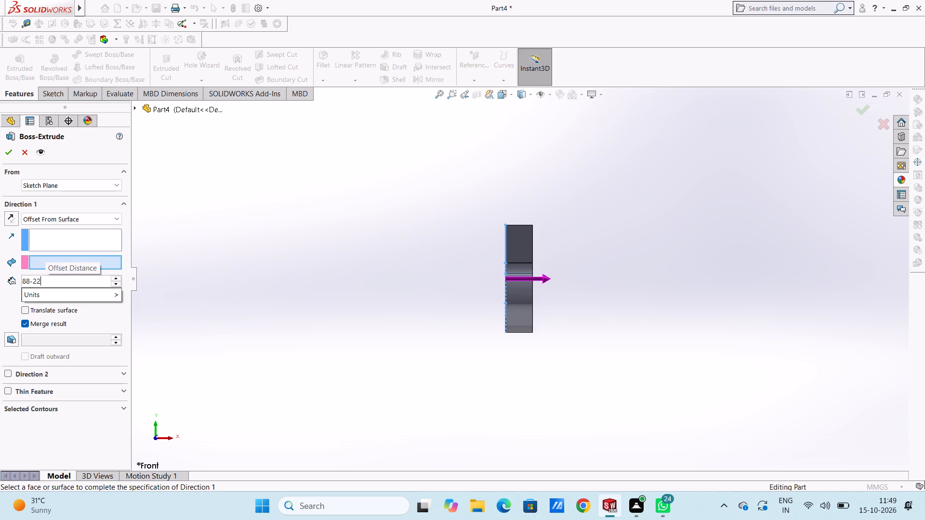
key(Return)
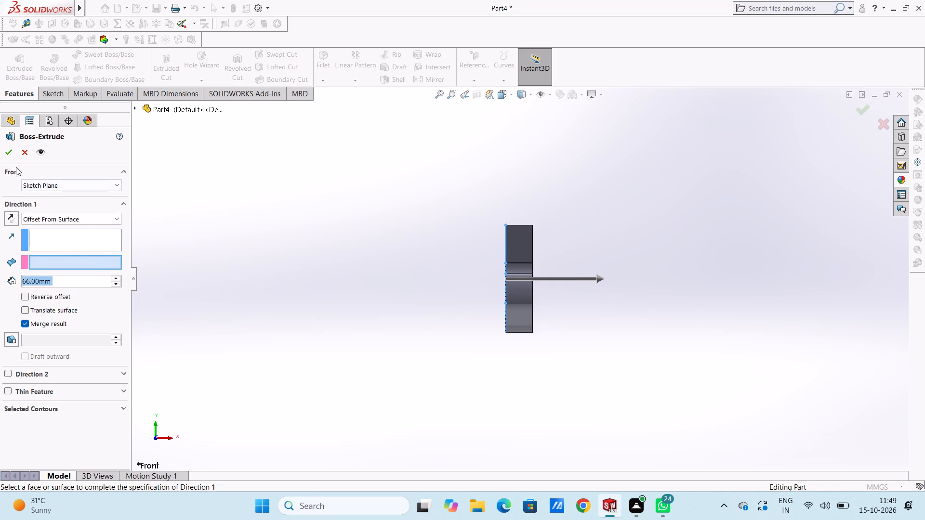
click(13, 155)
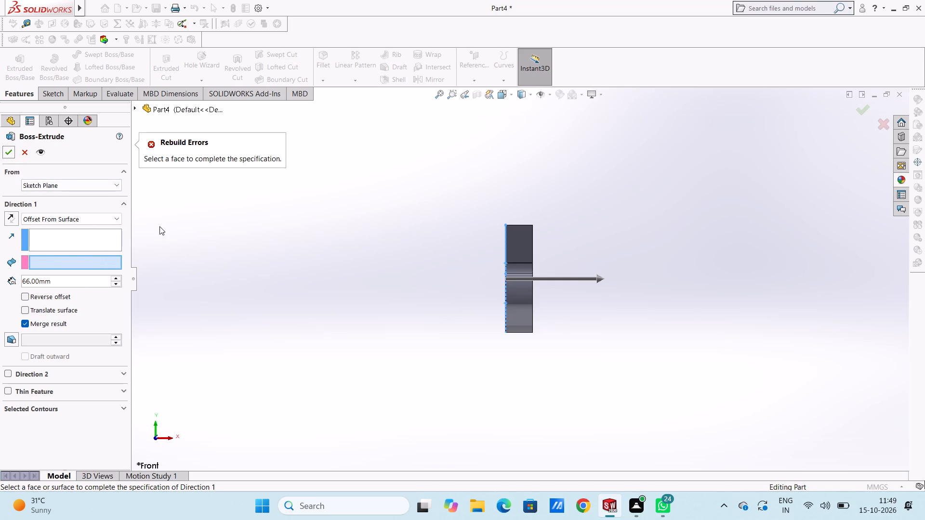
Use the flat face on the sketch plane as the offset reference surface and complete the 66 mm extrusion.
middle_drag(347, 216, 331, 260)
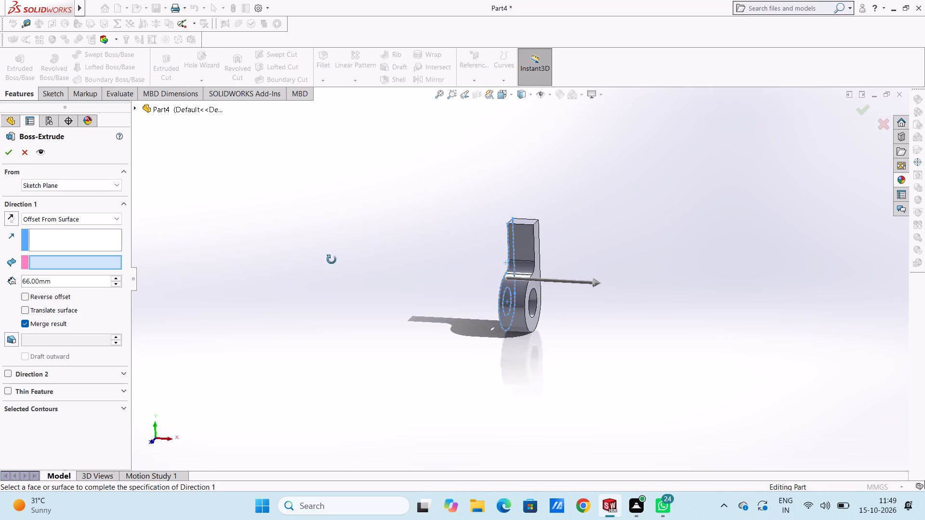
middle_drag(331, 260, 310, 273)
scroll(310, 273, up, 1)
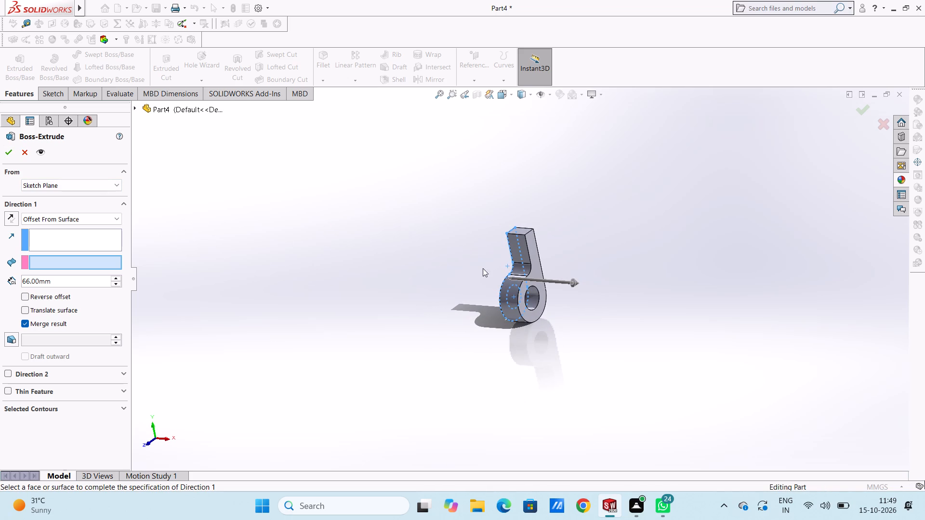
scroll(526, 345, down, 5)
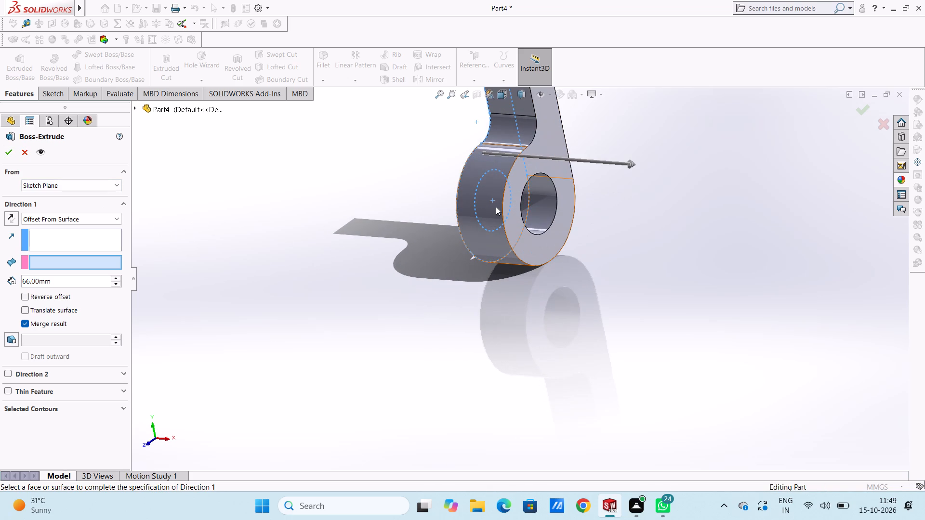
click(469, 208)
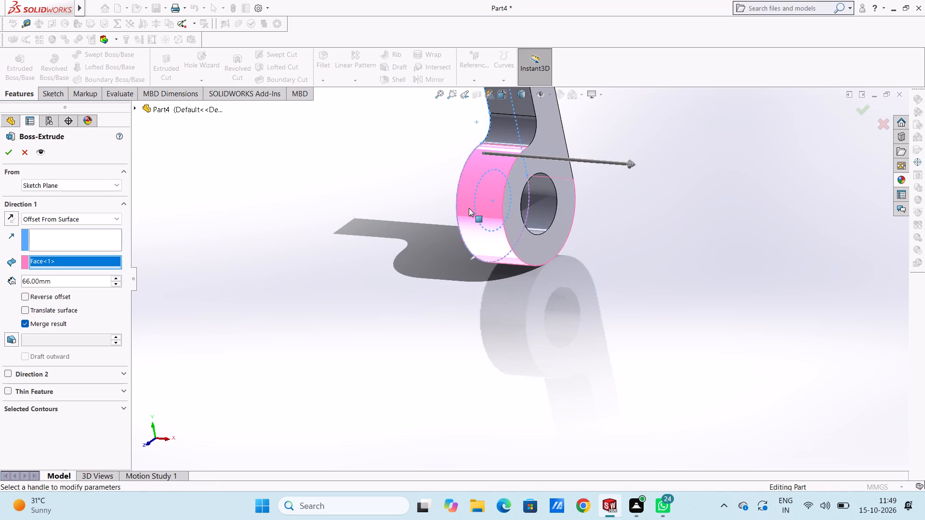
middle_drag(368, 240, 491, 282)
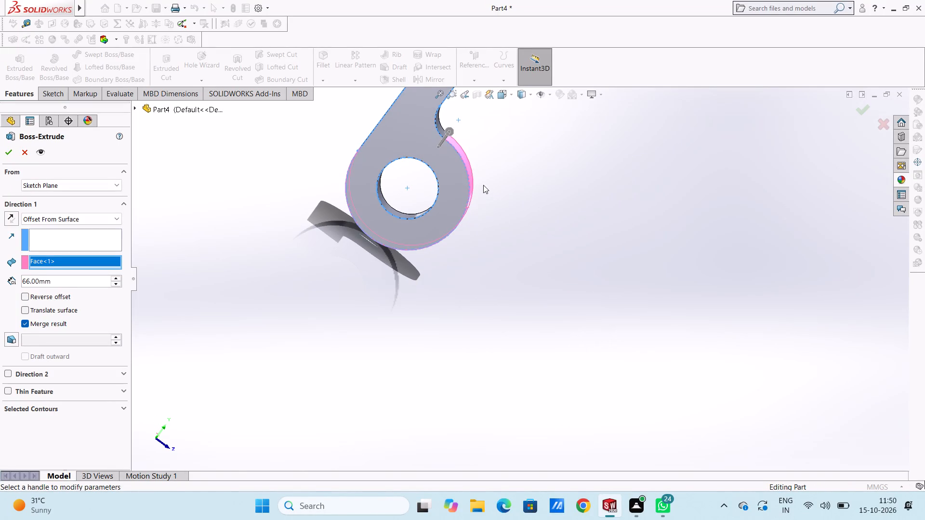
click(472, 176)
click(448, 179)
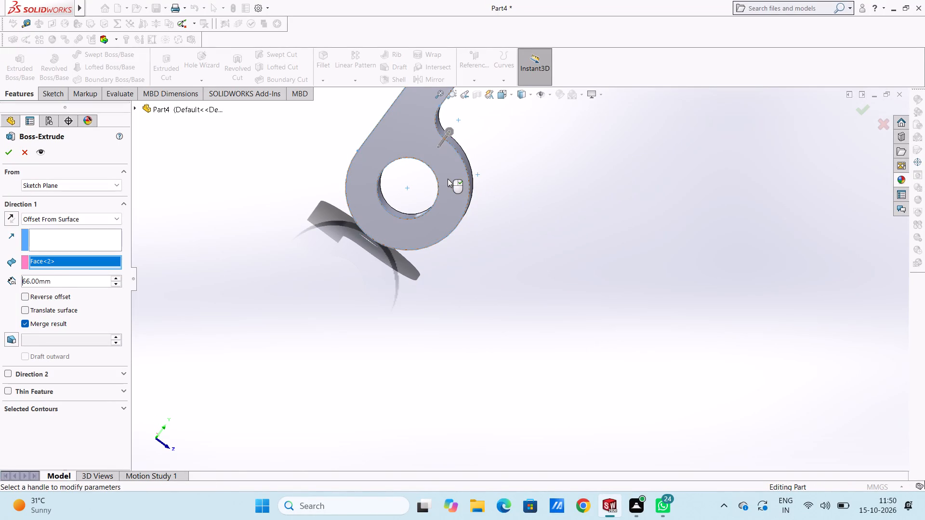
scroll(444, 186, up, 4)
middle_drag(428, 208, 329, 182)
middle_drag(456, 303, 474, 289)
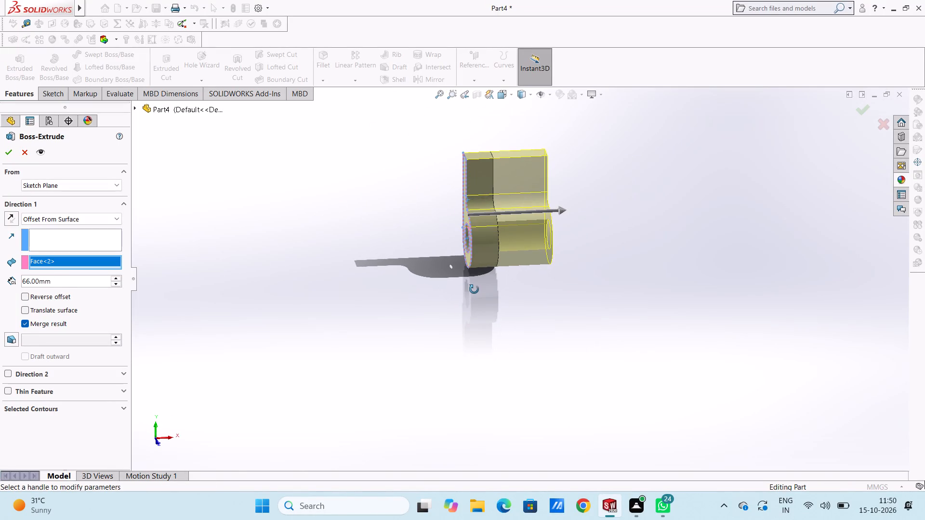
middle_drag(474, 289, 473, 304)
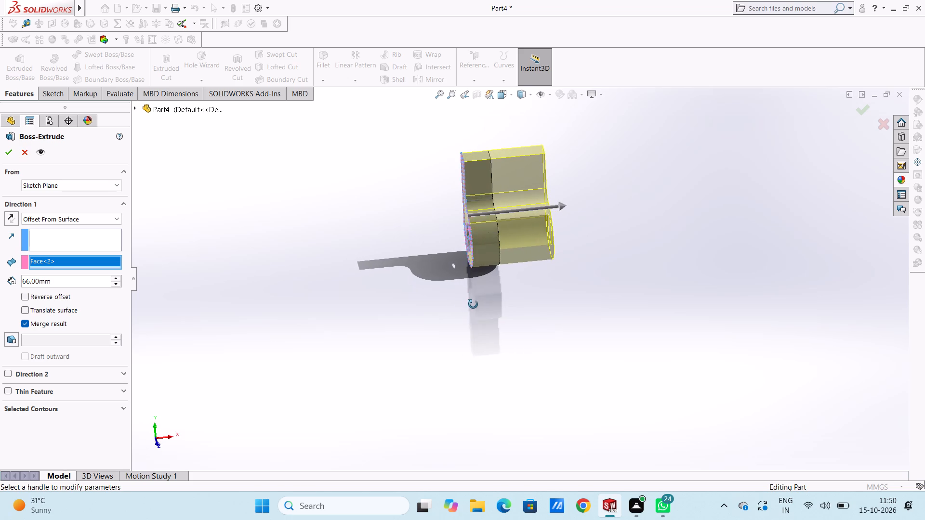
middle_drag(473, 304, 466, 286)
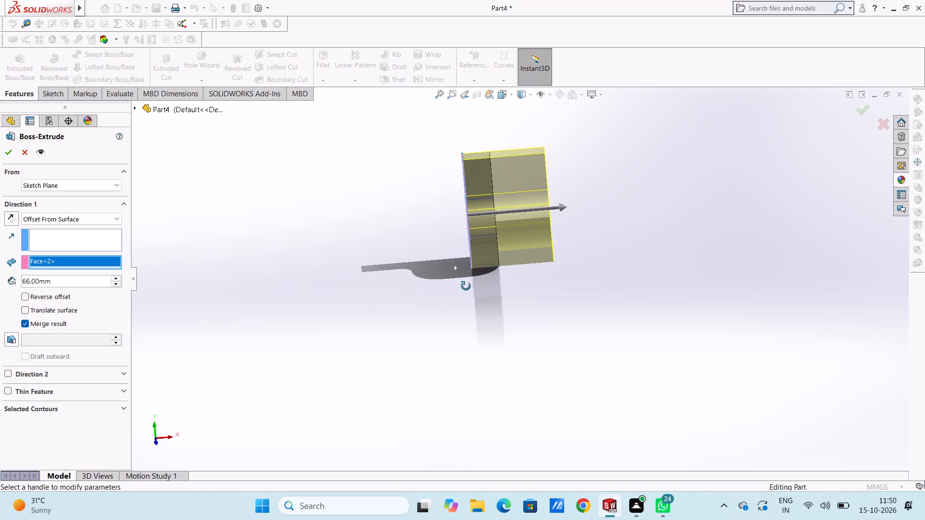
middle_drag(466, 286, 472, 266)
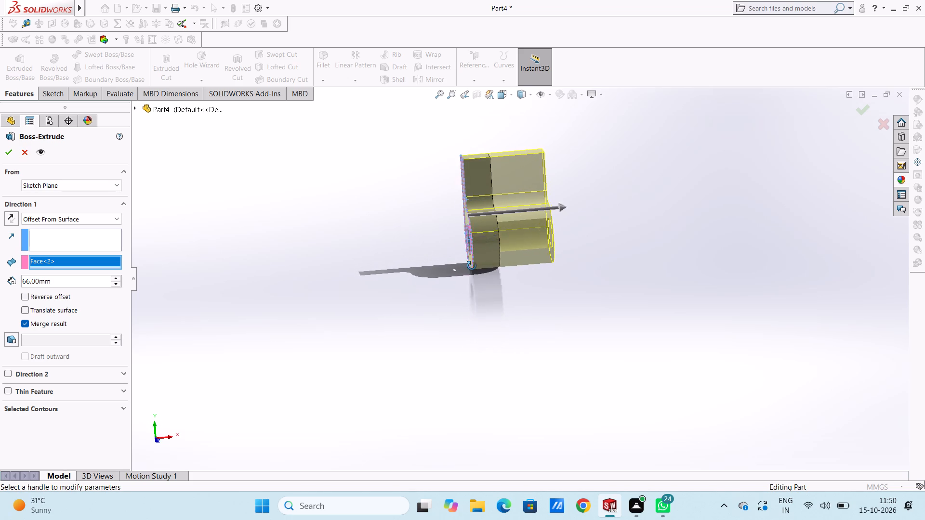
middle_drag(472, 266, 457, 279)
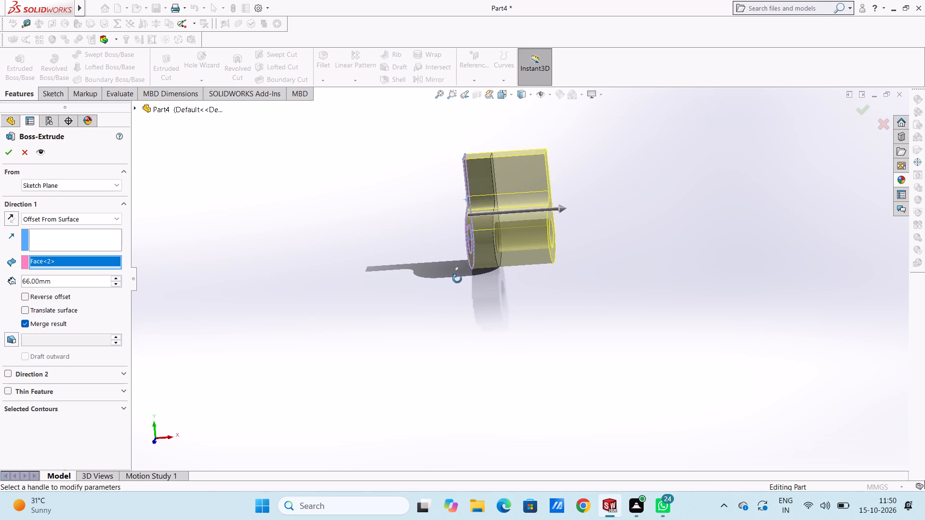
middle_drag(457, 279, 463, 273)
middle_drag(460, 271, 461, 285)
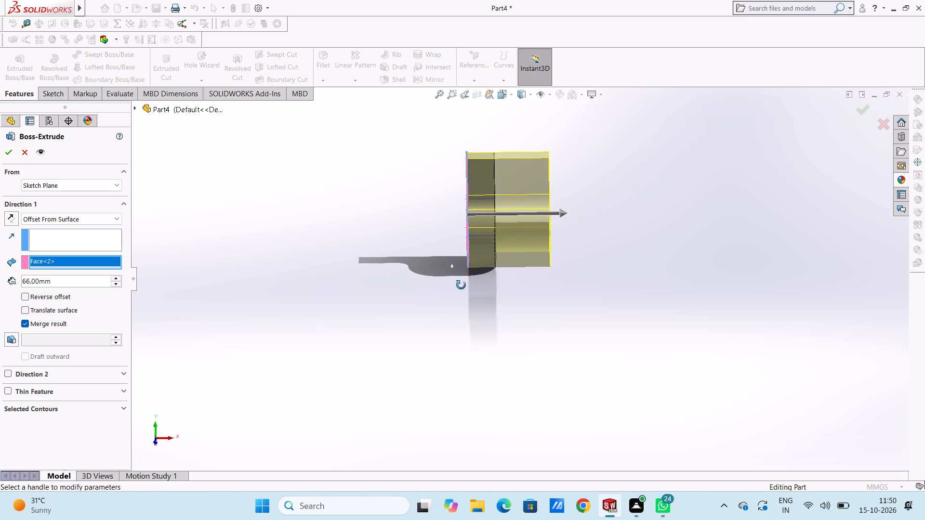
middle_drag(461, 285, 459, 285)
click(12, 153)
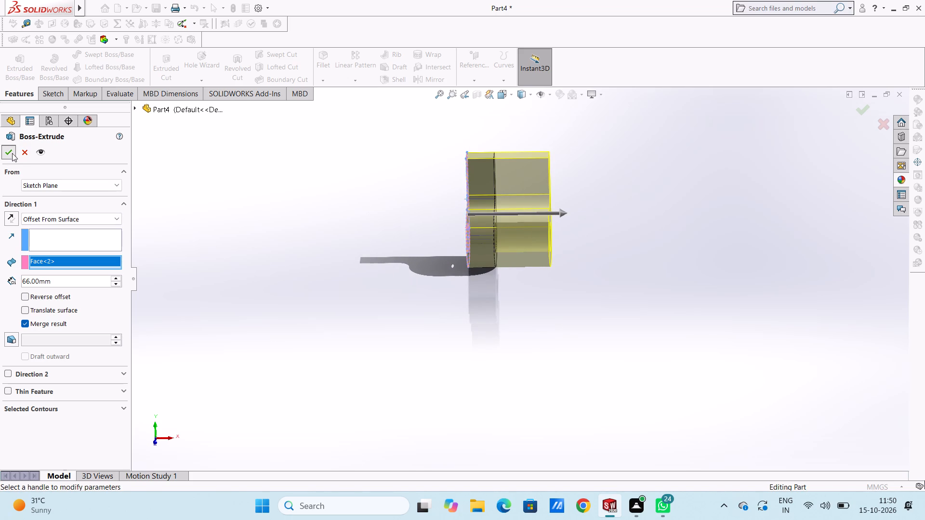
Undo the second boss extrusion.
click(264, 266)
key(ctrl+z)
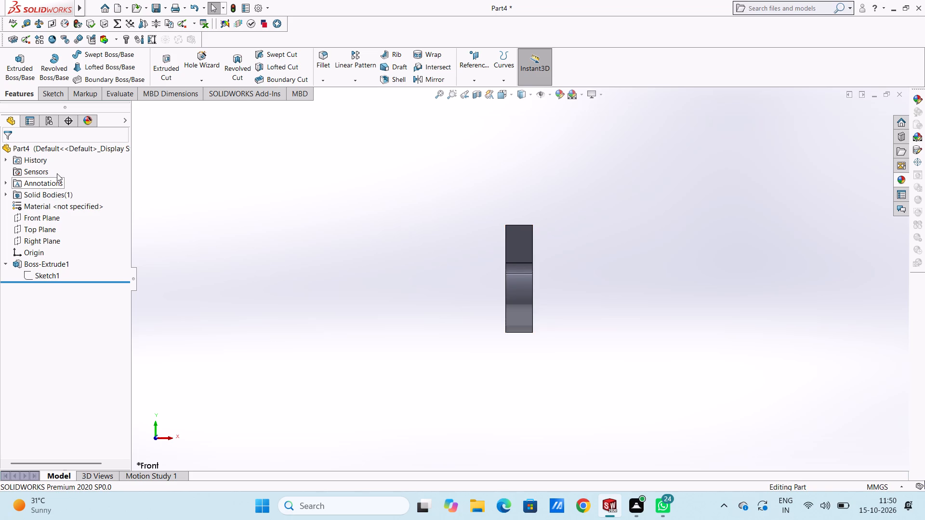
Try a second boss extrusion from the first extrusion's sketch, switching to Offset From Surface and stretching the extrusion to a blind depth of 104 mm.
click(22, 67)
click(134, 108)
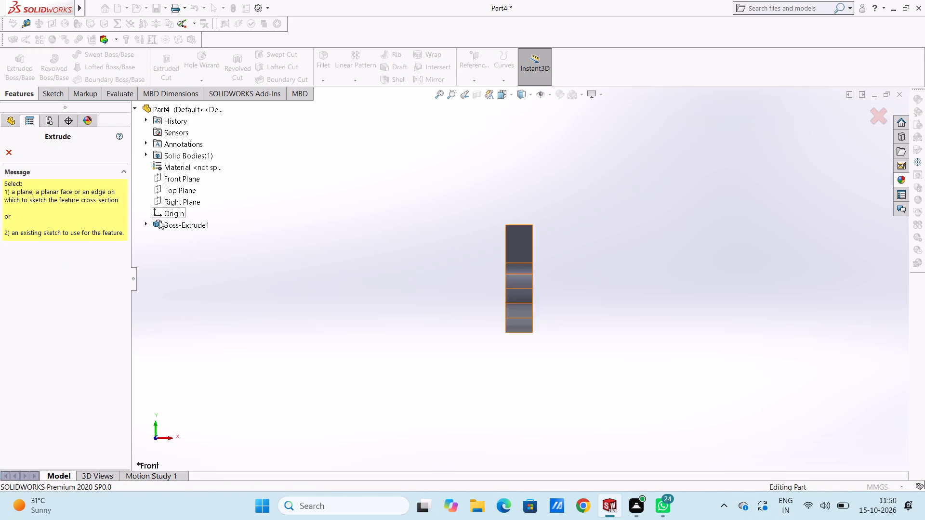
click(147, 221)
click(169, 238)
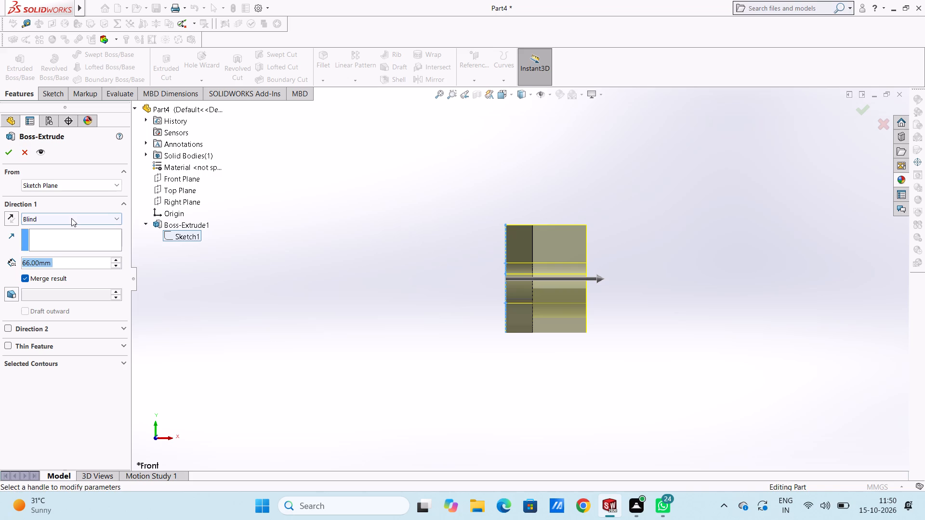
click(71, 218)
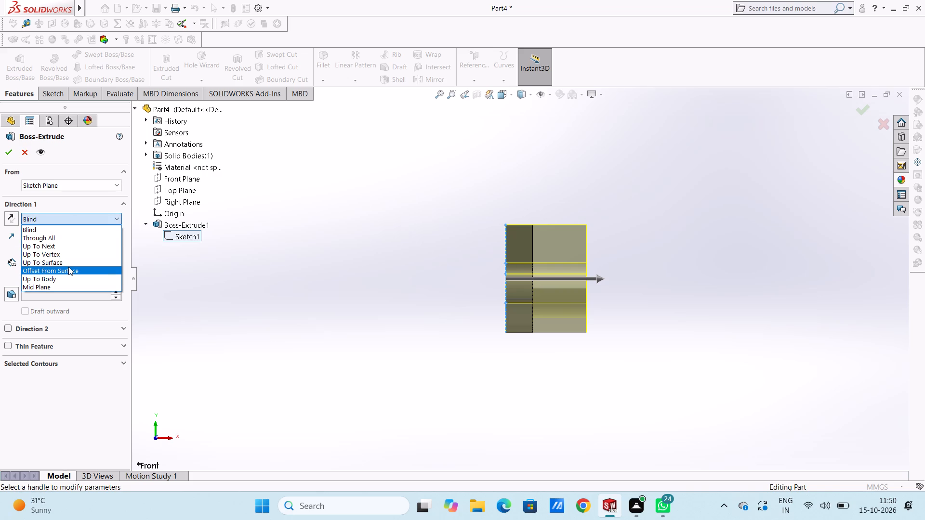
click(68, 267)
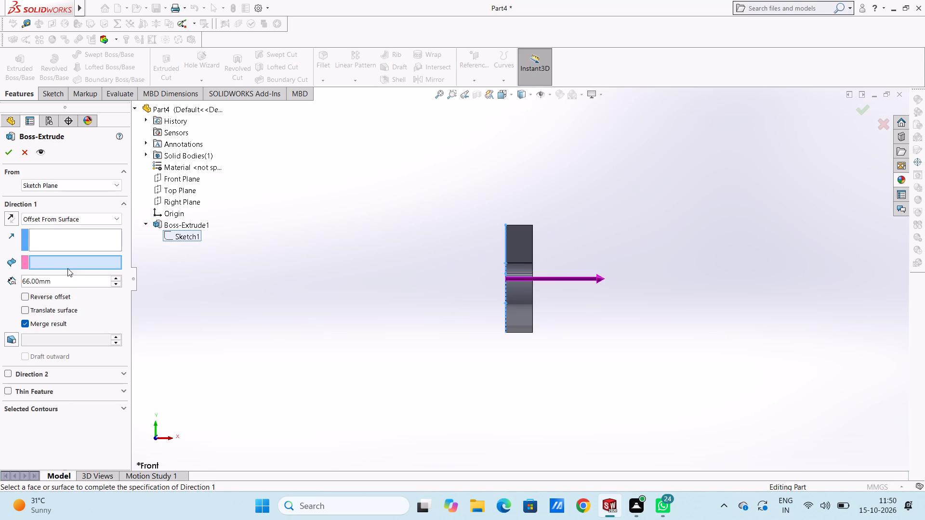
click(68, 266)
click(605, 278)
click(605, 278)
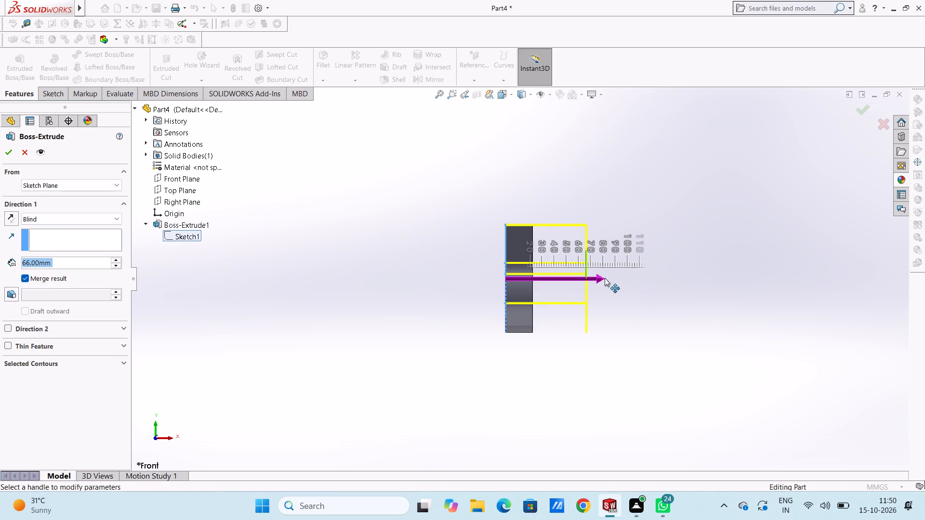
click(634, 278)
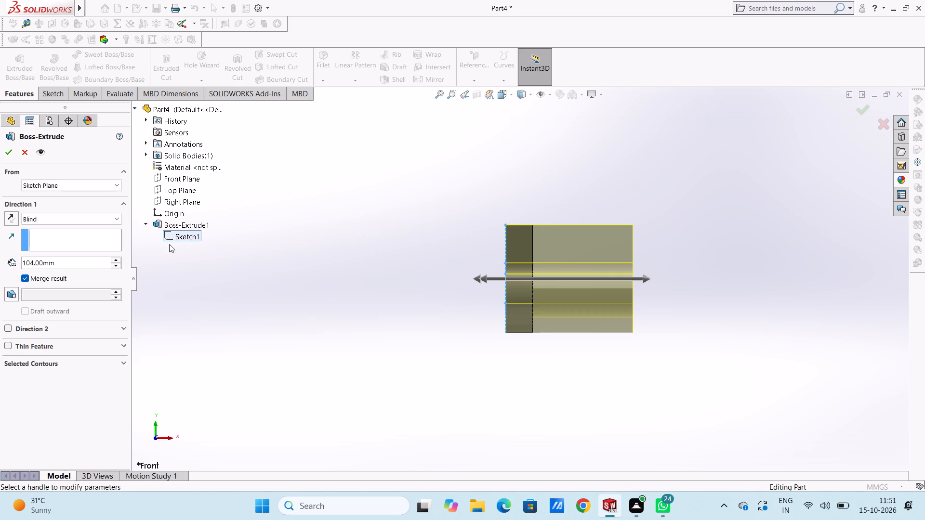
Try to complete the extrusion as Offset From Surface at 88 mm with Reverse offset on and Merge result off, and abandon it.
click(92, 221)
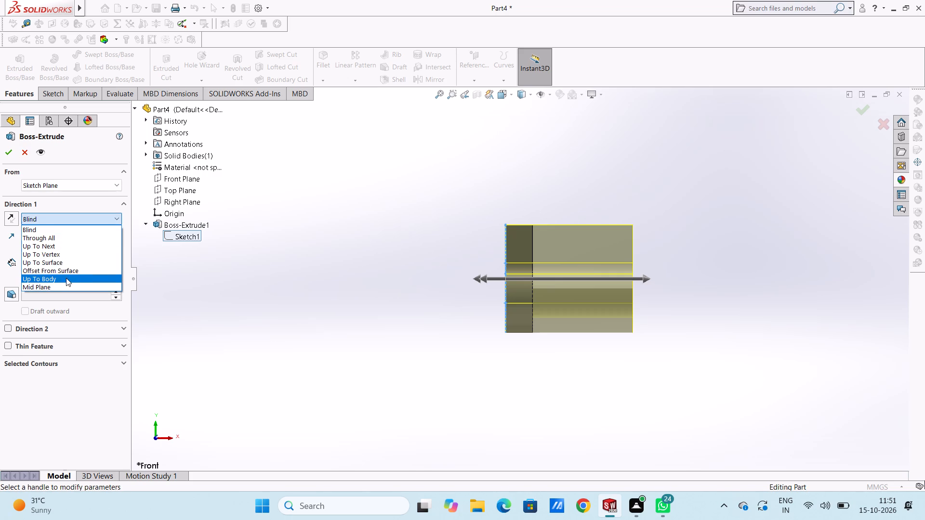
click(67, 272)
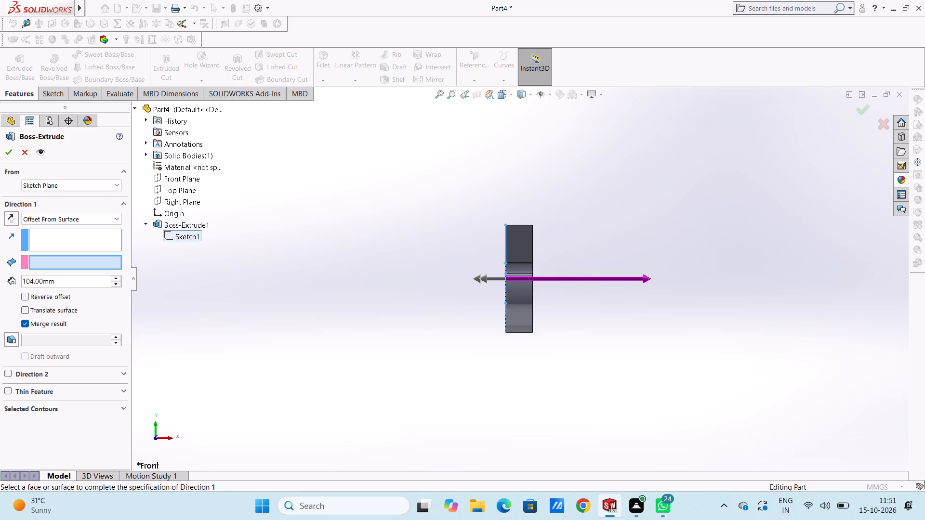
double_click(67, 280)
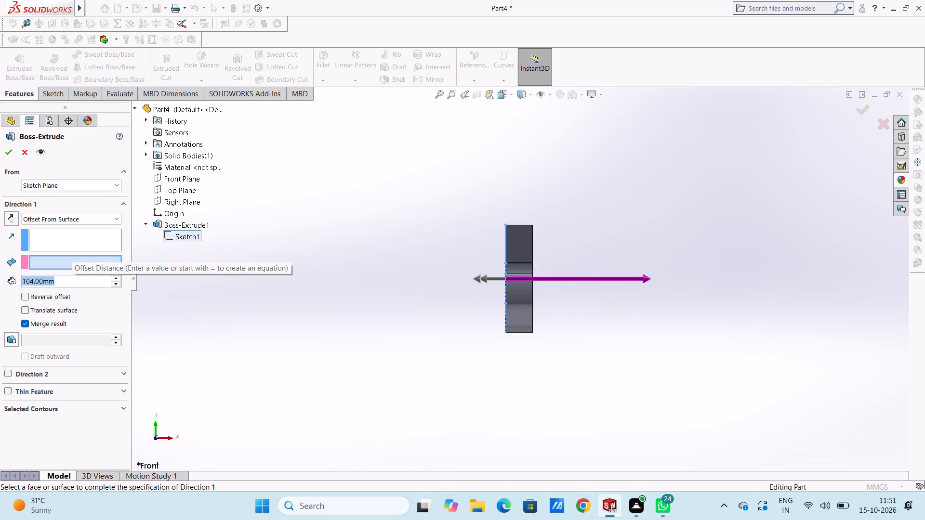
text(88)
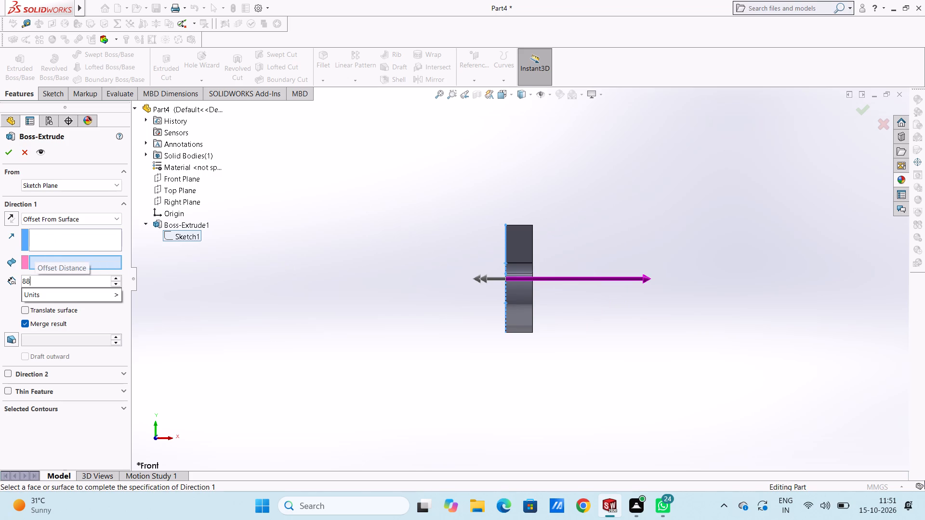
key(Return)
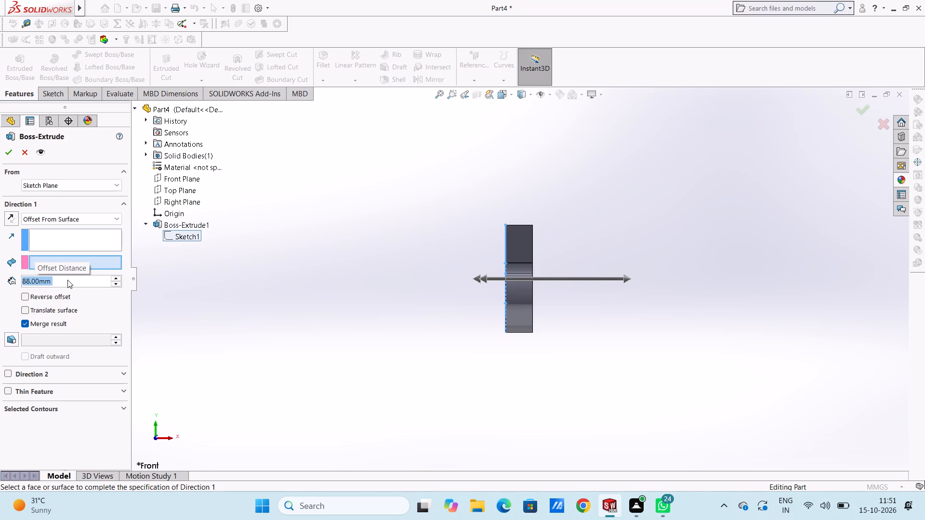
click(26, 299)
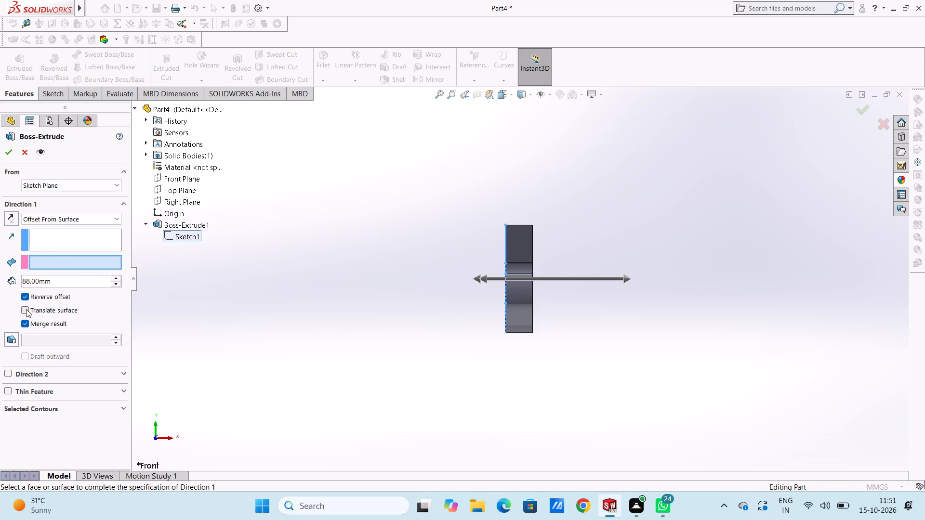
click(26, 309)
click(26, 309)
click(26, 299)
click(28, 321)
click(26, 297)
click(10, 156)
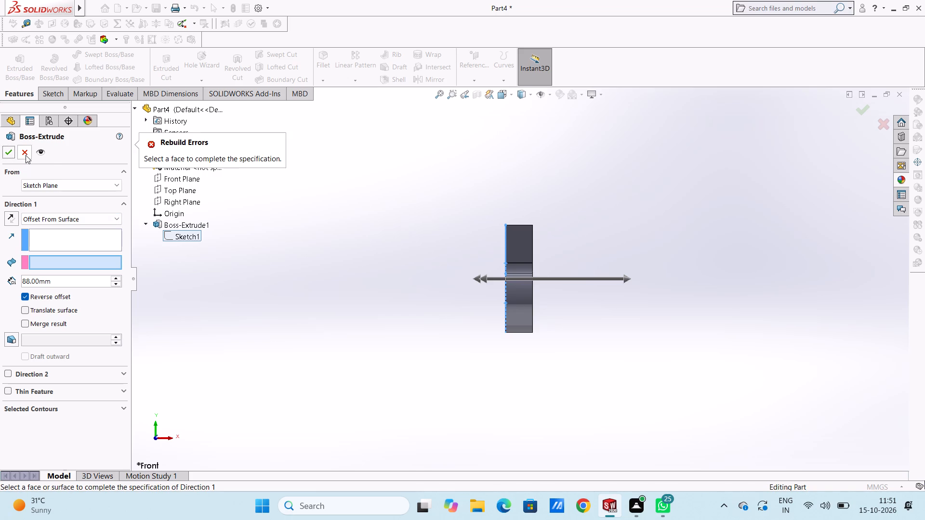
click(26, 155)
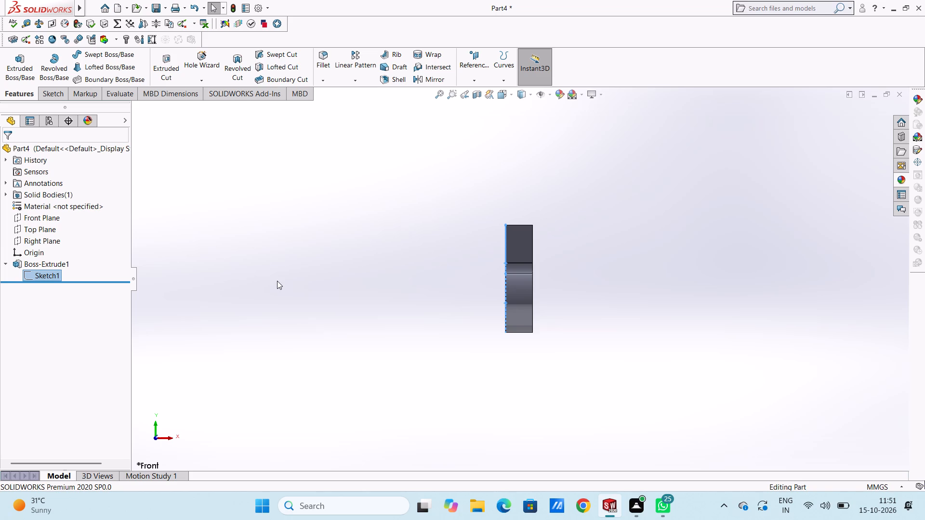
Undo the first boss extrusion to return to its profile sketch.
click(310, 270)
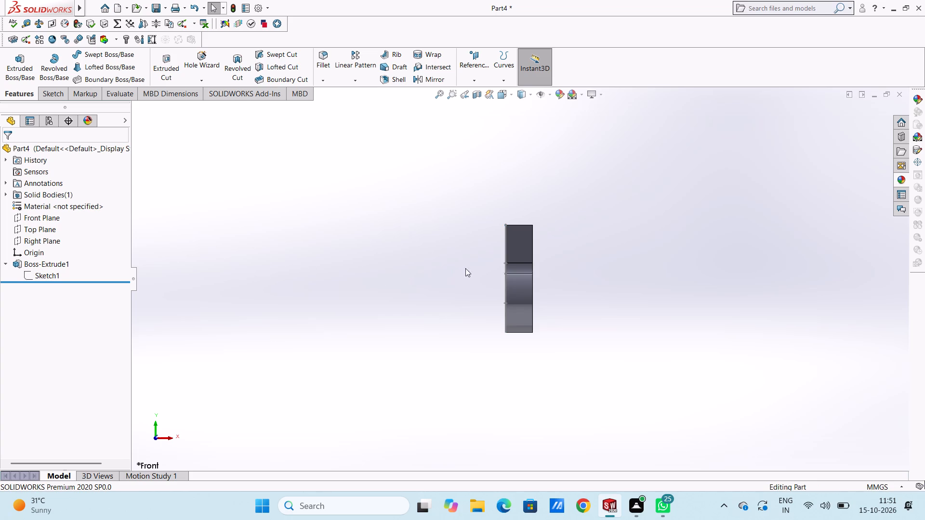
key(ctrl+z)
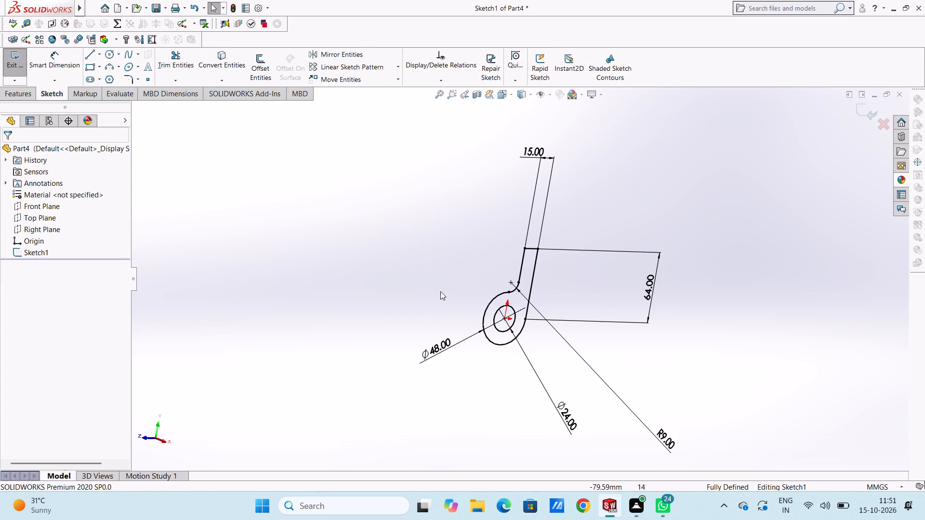
Extrude the holed circular profile with its filleted arm as a blind boss with a depth of 22 mm.
middle_drag(457, 220, 441, 248)
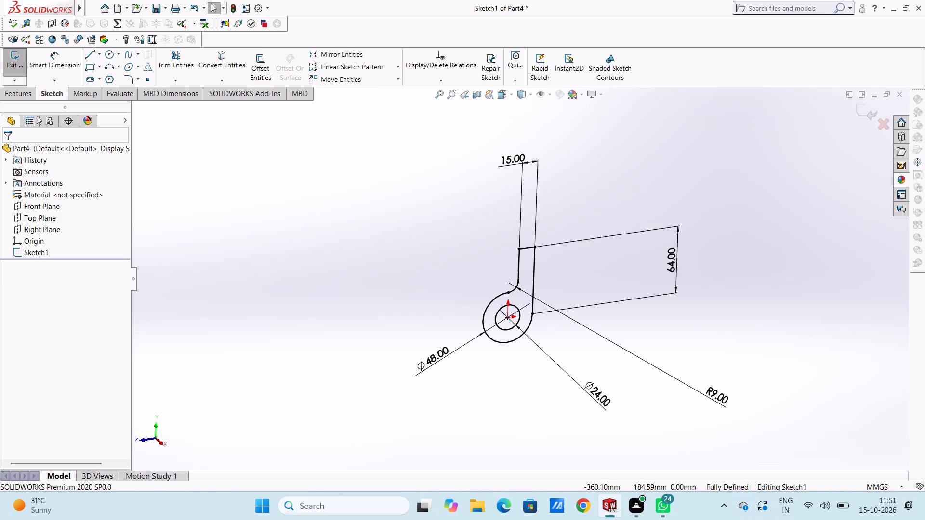
click(22, 93)
click(28, 63)
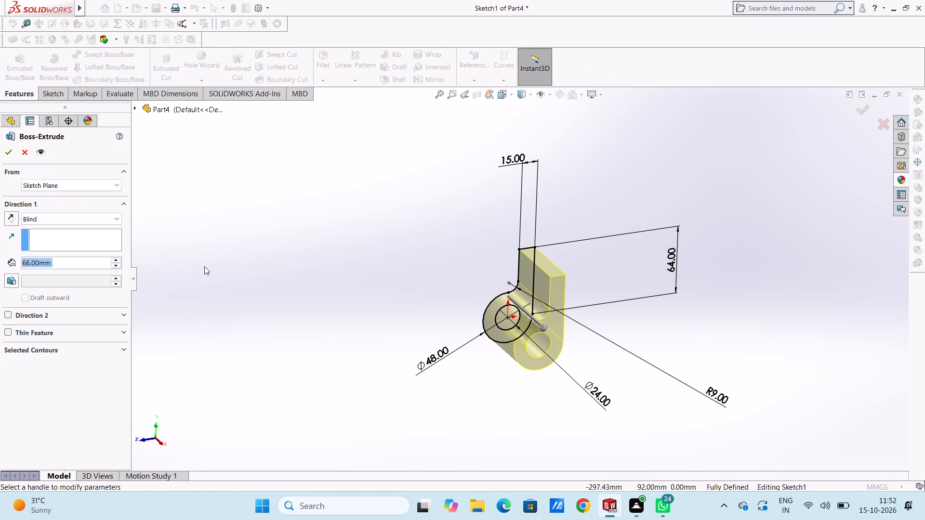
text(22)
key(Return)
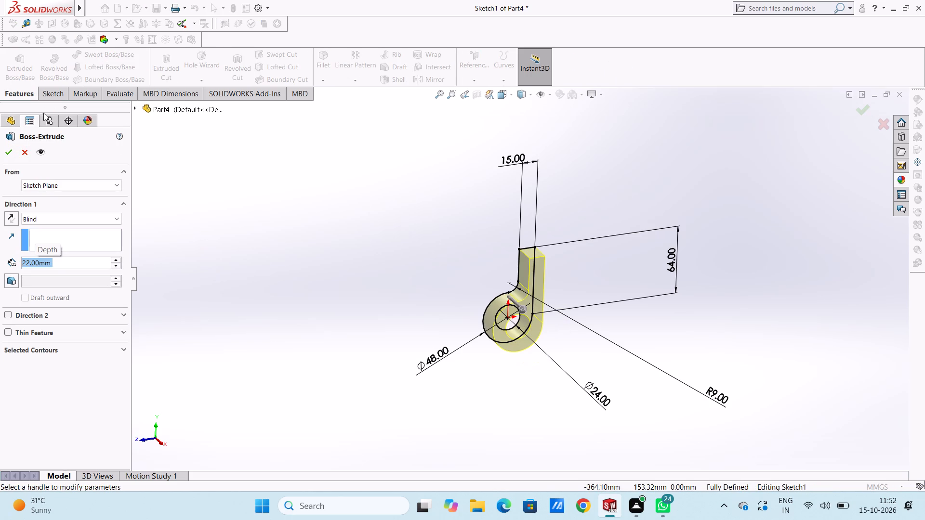
click(12, 153)
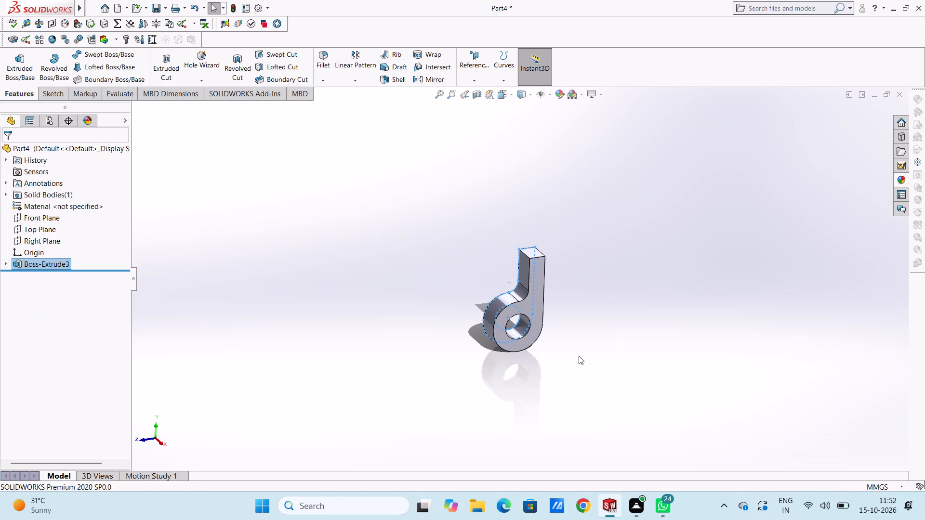
click(434, 319)
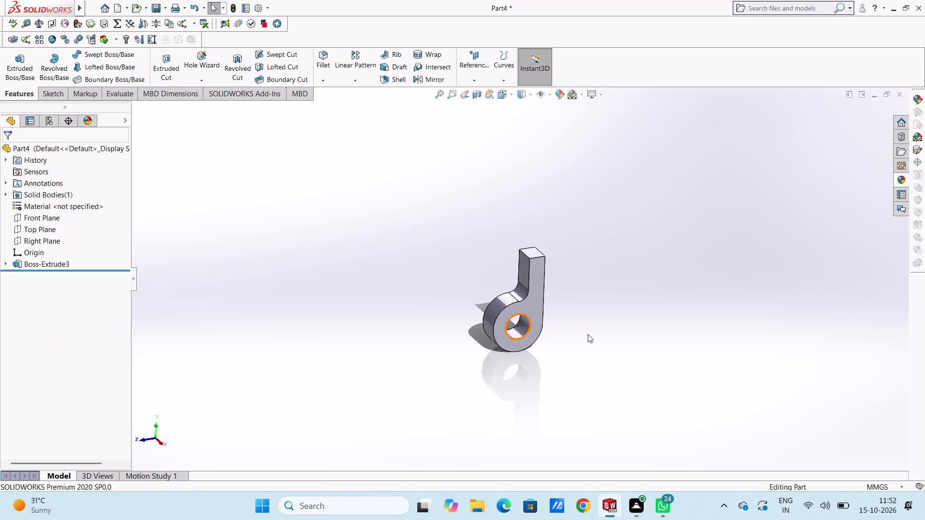
Create a reference plane offset 88 mm from the Right Plane, on the side towards the extruded body.
middle_drag(588, 334, 578, 305)
middle_drag(582, 296, 677, 348)
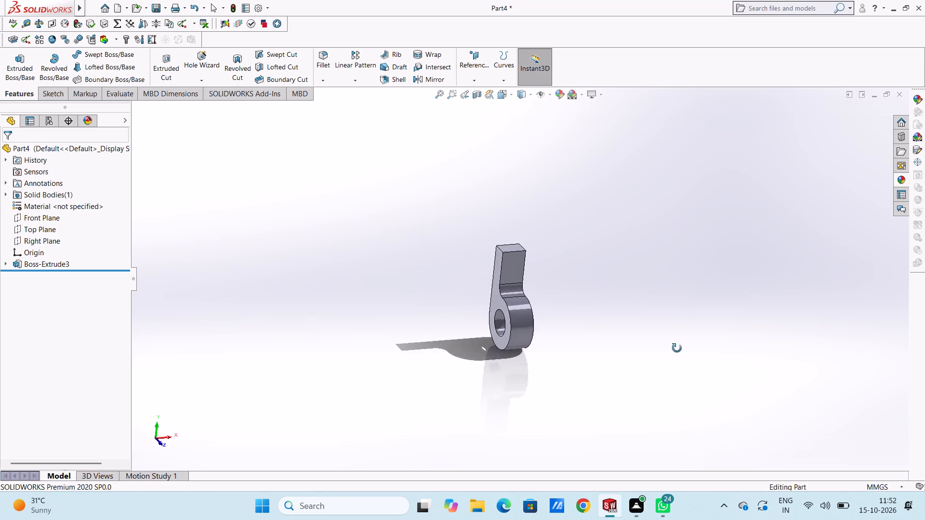
middle_drag(677, 348, 632, 303)
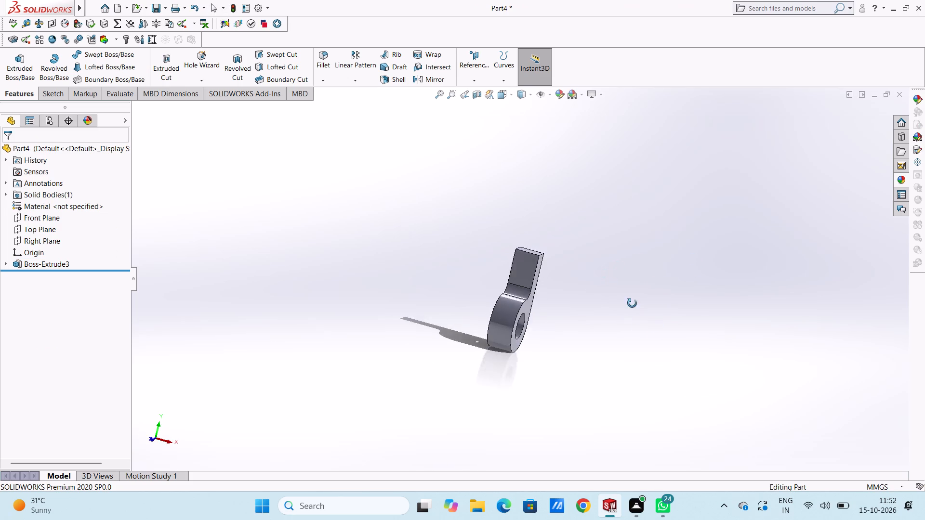
middle_drag(632, 303, 642, 306)
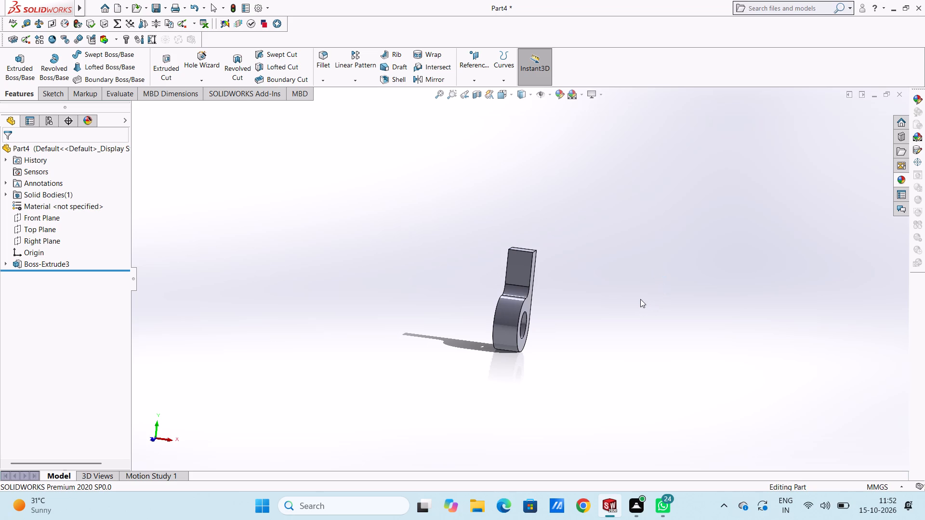
key(ctrl+1)
scroll(640, 299, up, 7)
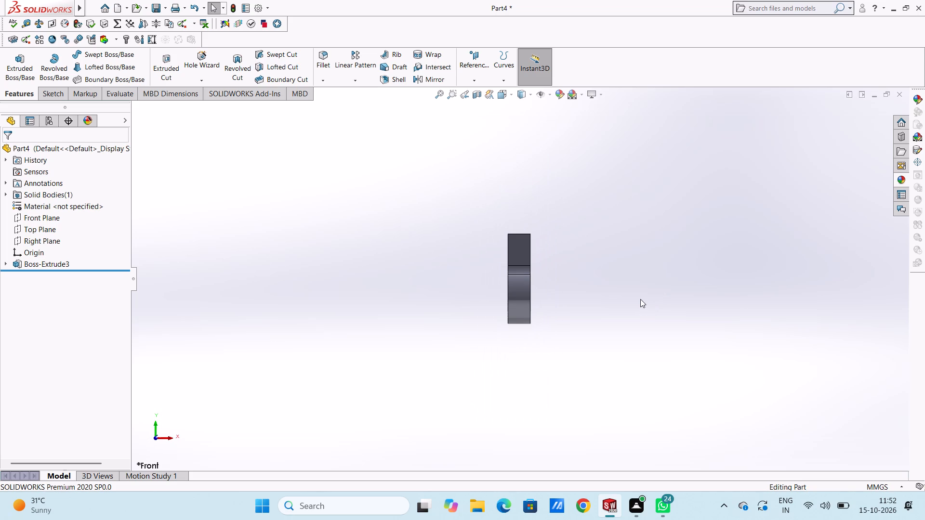
scroll(647, 267, down, 1)
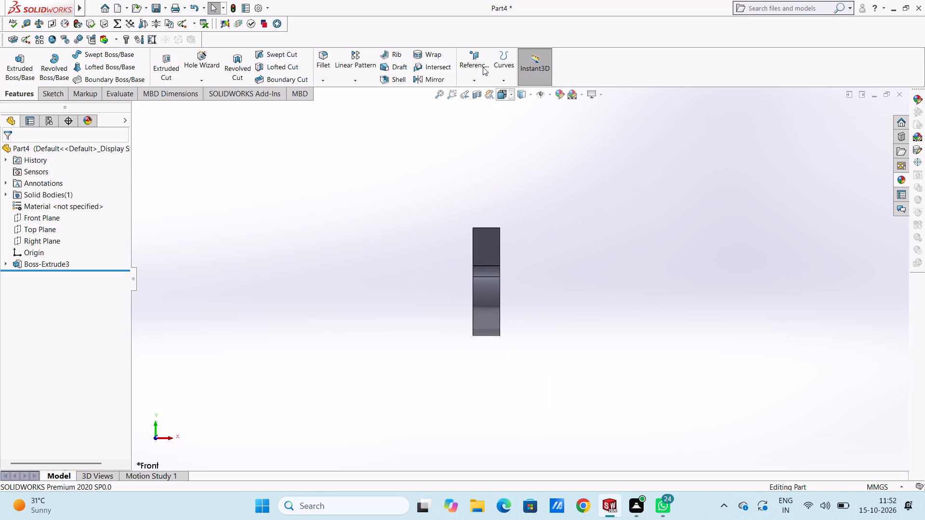
click(480, 66)
click(485, 96)
click(474, 58)
click(474, 80)
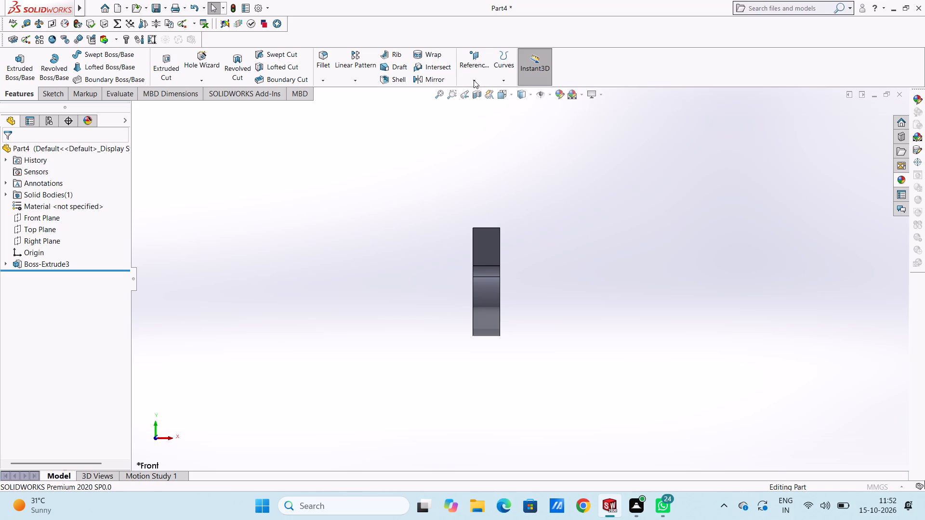
click(474, 80)
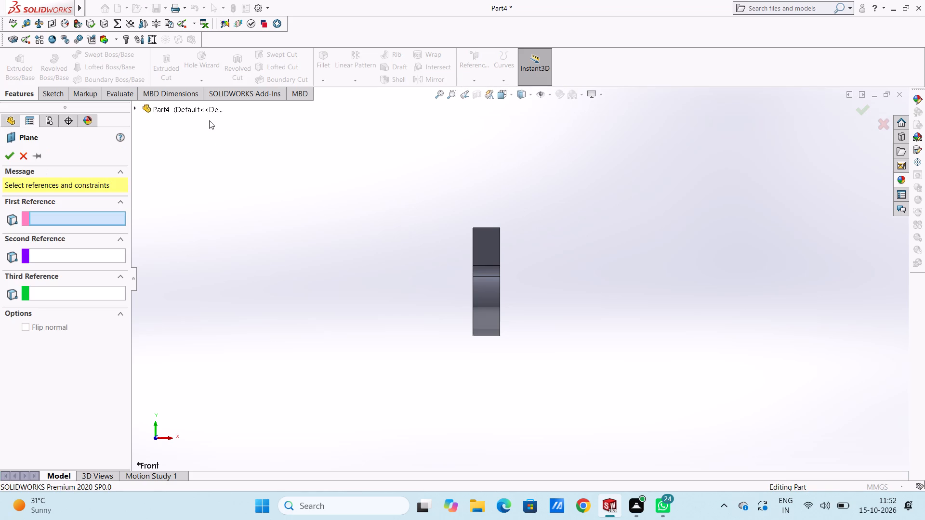
click(207, 110)
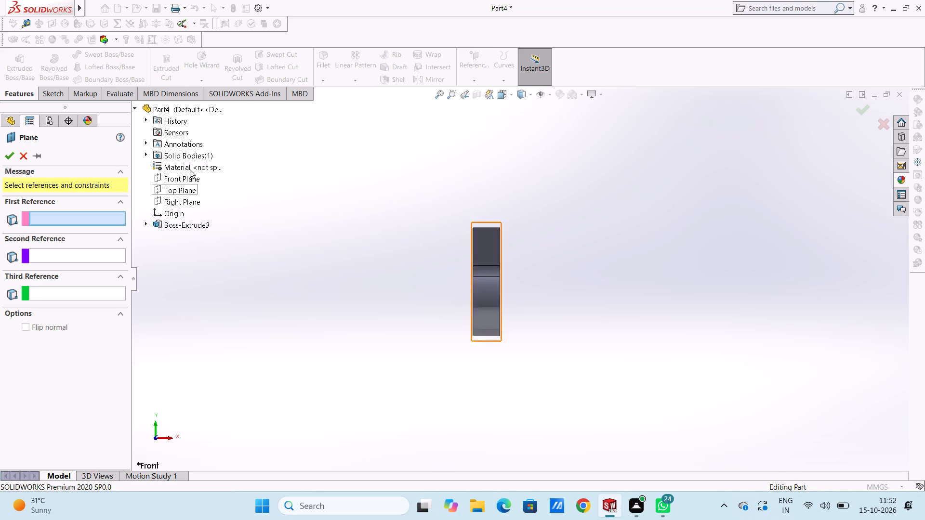
click(192, 201)
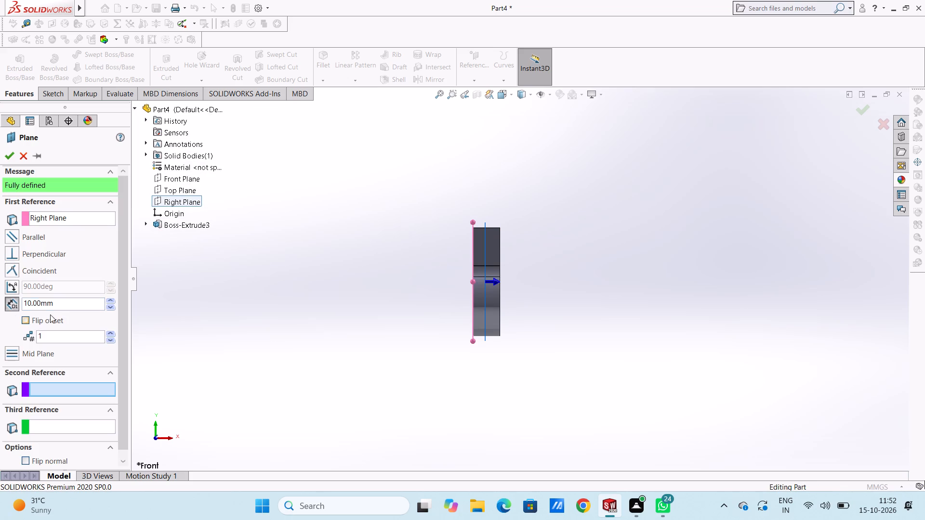
double_click(85, 305)
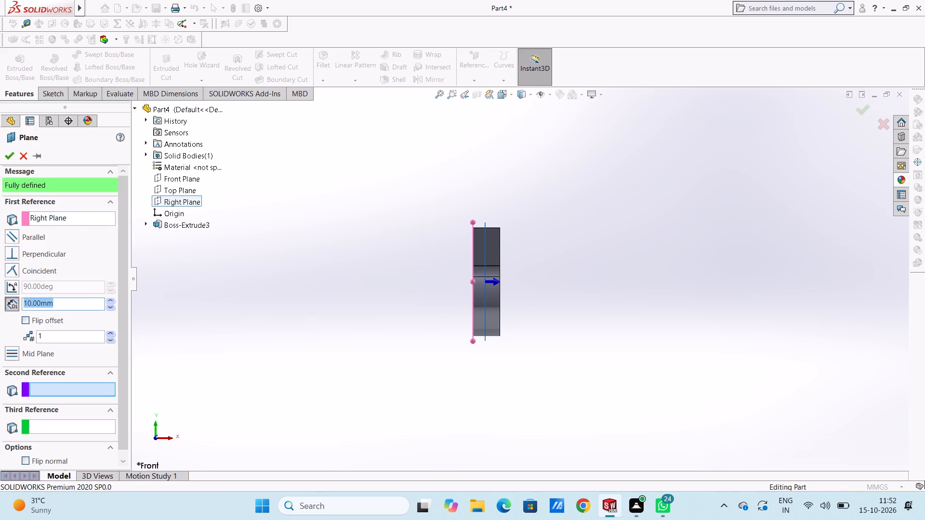
text(88)
key(Return)
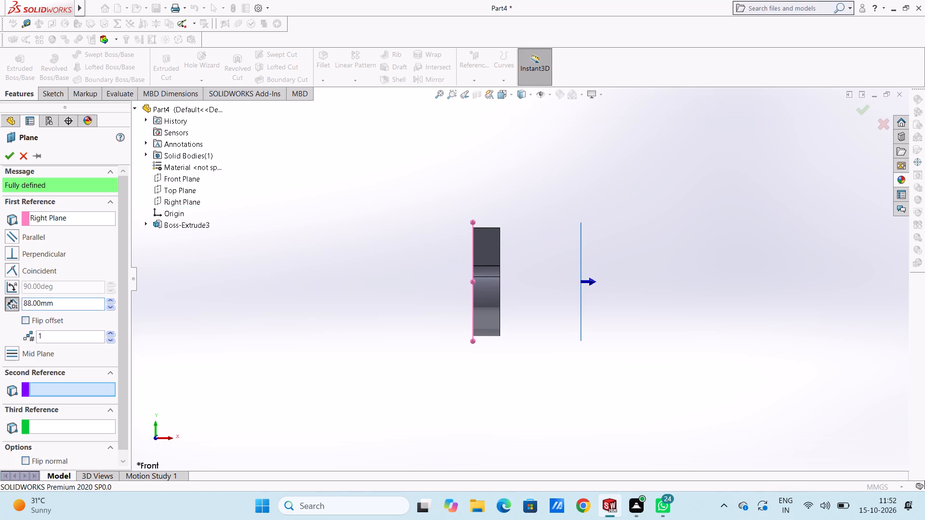
click(12, 155)
click(273, 253)
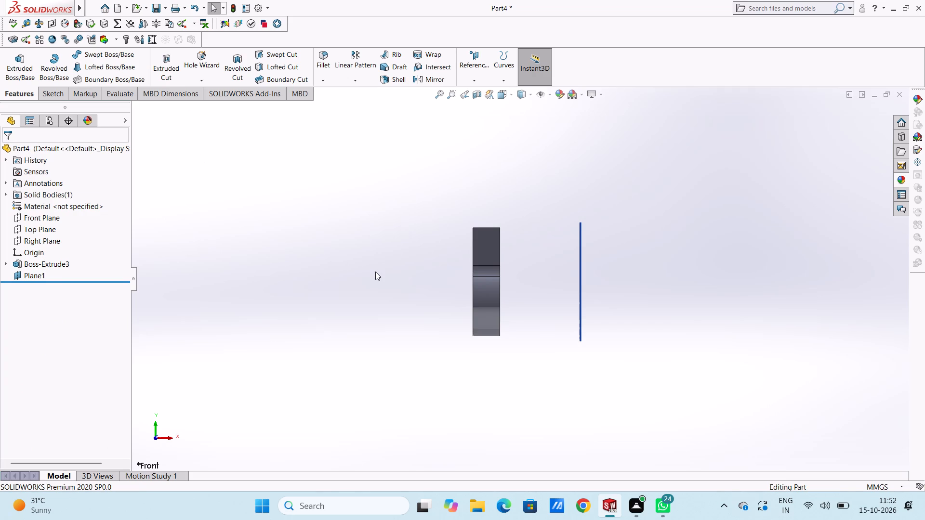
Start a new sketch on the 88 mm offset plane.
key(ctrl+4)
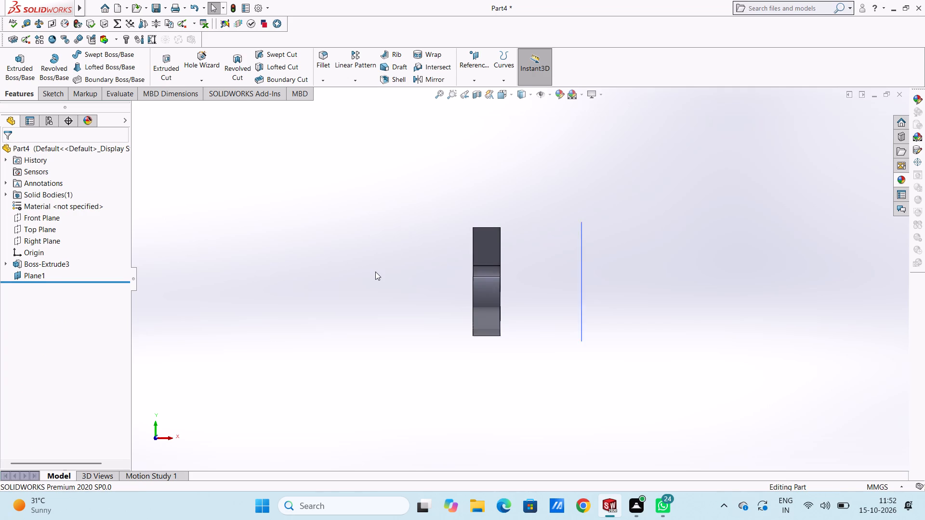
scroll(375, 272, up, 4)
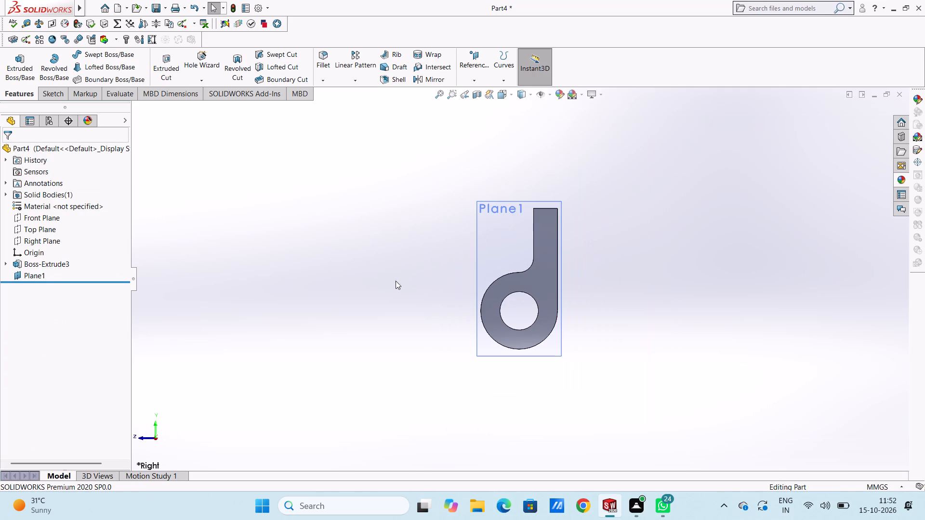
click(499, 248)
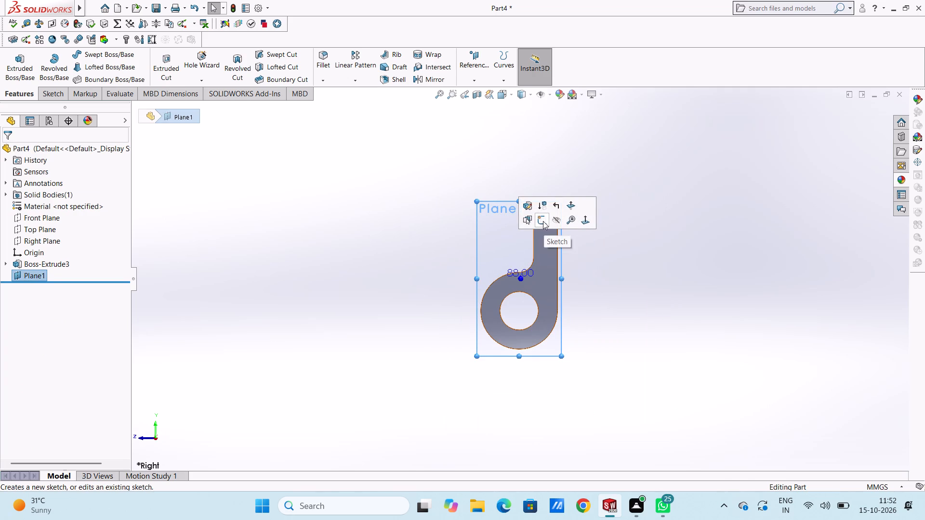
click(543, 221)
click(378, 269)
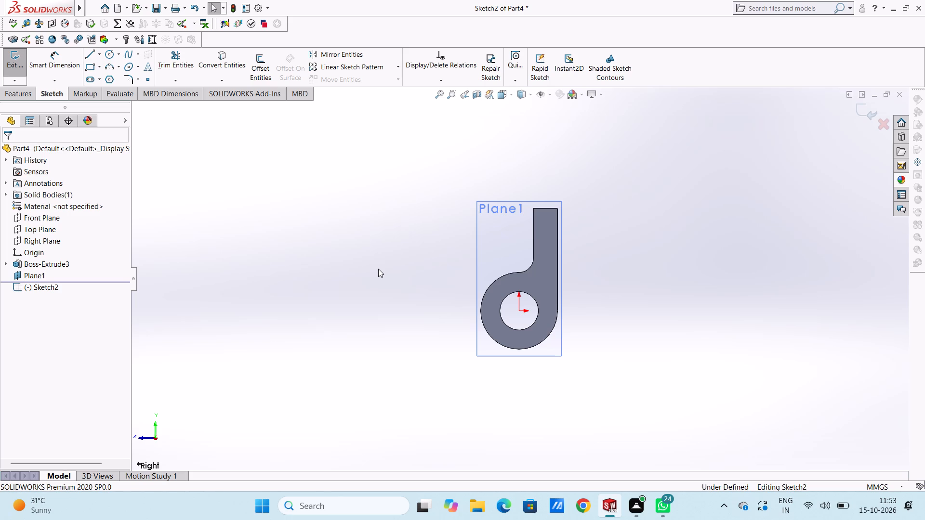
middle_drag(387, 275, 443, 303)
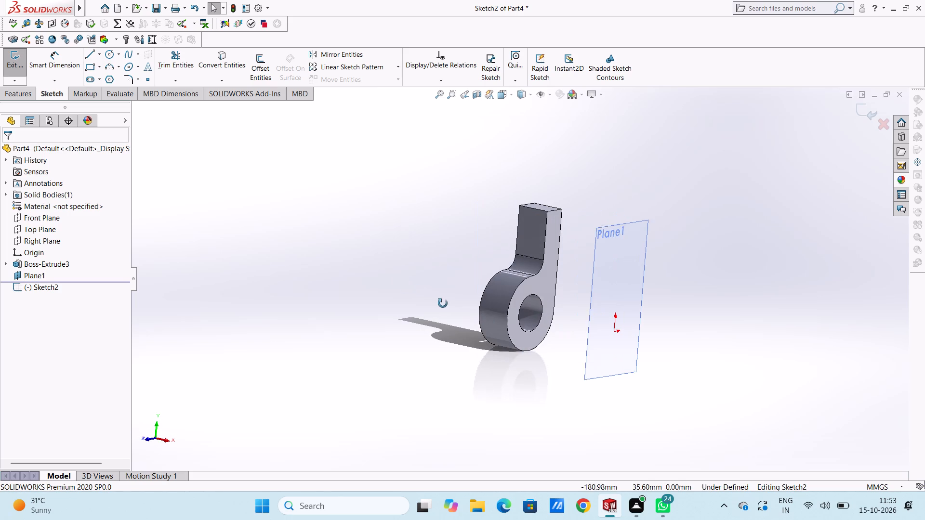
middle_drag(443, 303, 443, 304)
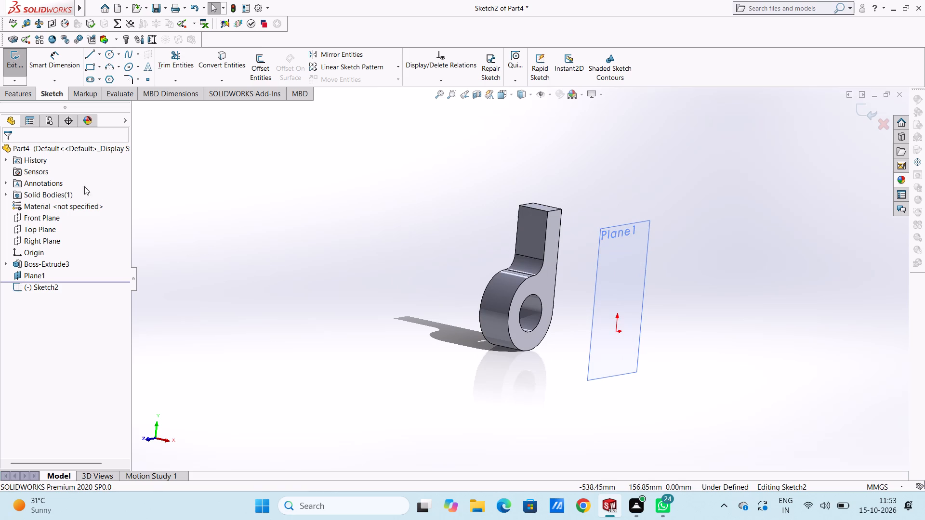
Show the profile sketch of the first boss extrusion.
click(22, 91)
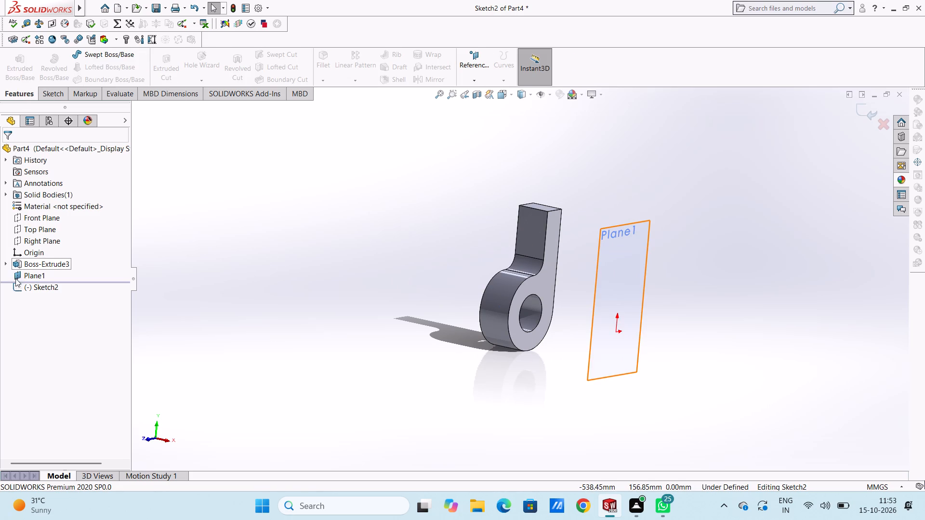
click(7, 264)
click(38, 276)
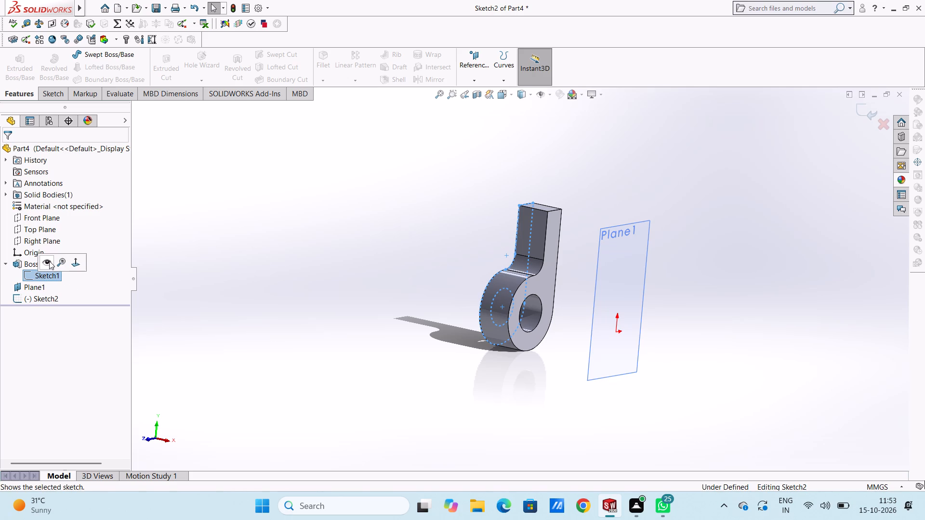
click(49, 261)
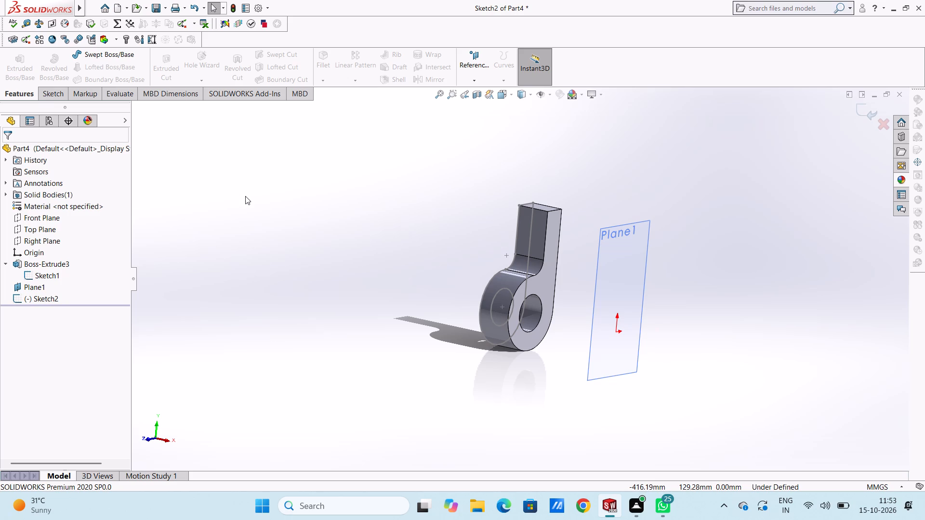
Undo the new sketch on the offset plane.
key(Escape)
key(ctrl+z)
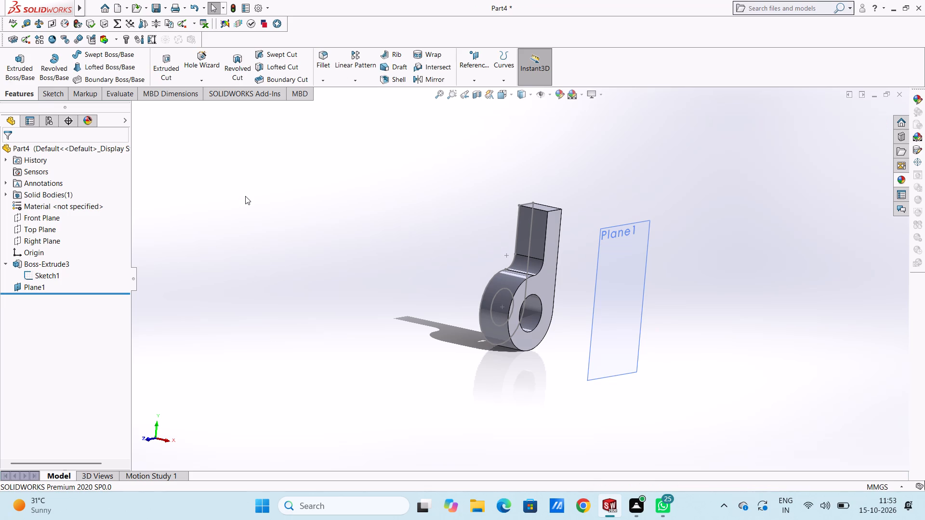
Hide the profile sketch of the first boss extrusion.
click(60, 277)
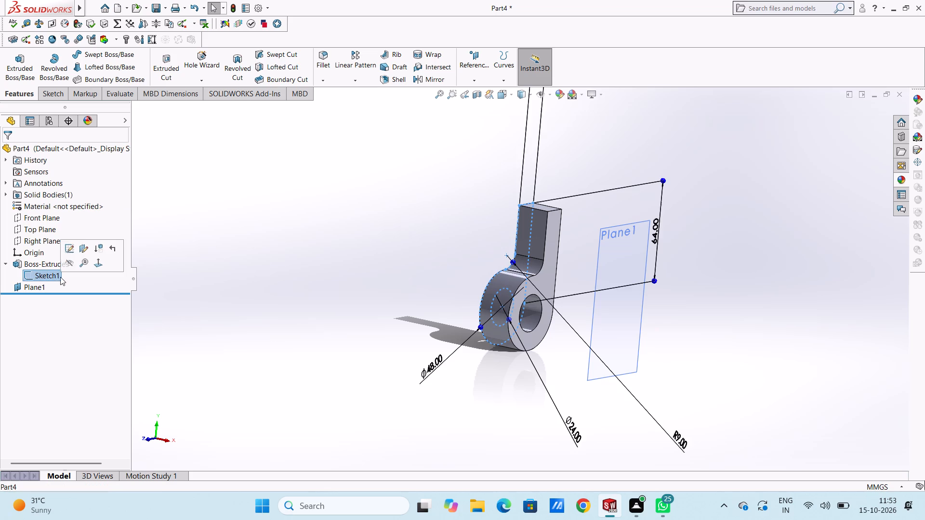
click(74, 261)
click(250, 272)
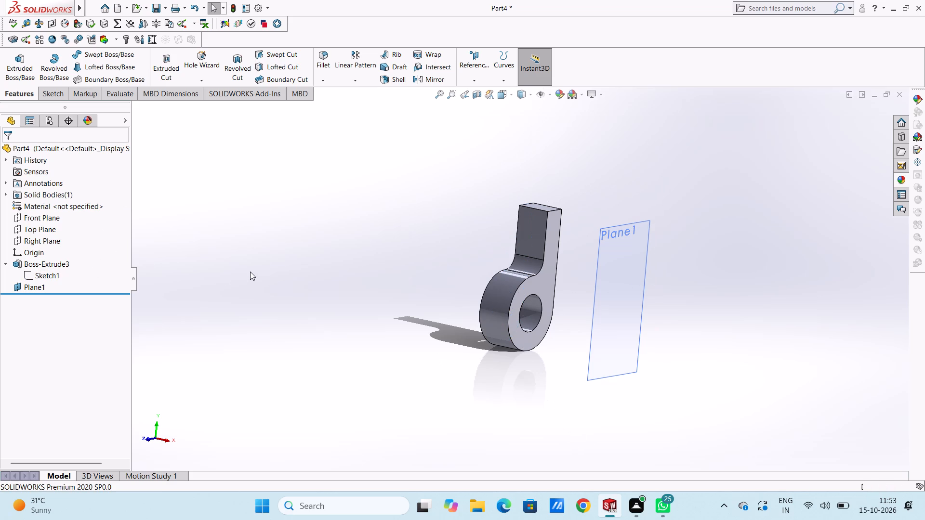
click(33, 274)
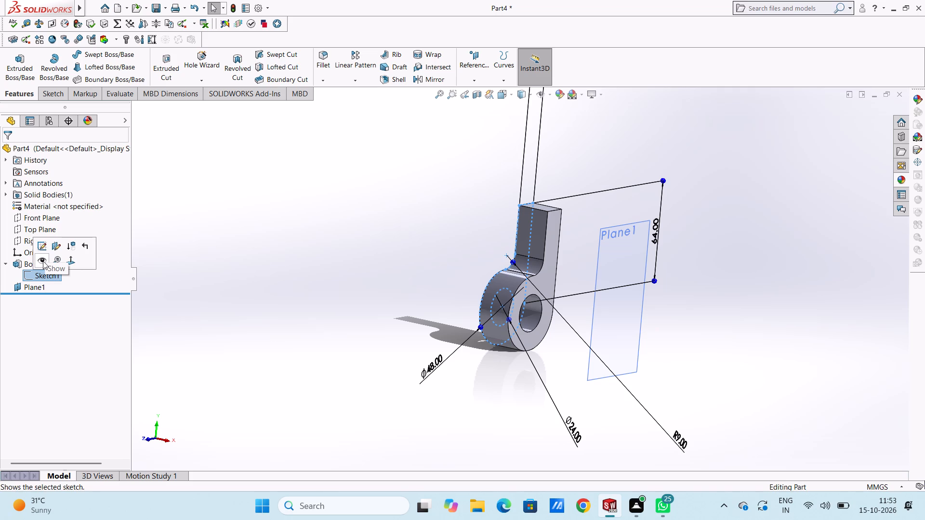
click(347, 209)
Extrude the first boss's profile sketch 22 mm starting from the offset plane, reversed toward the first boss.
click(24, 53)
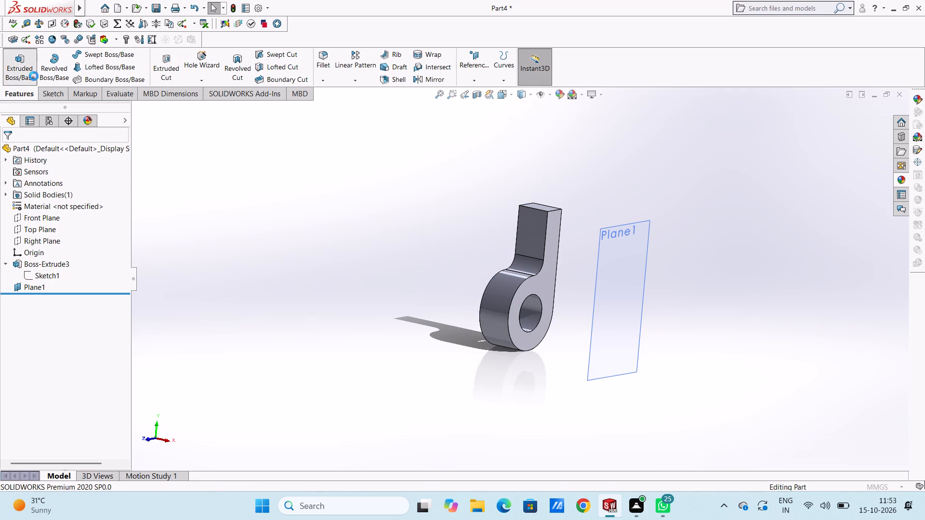
click(134, 106)
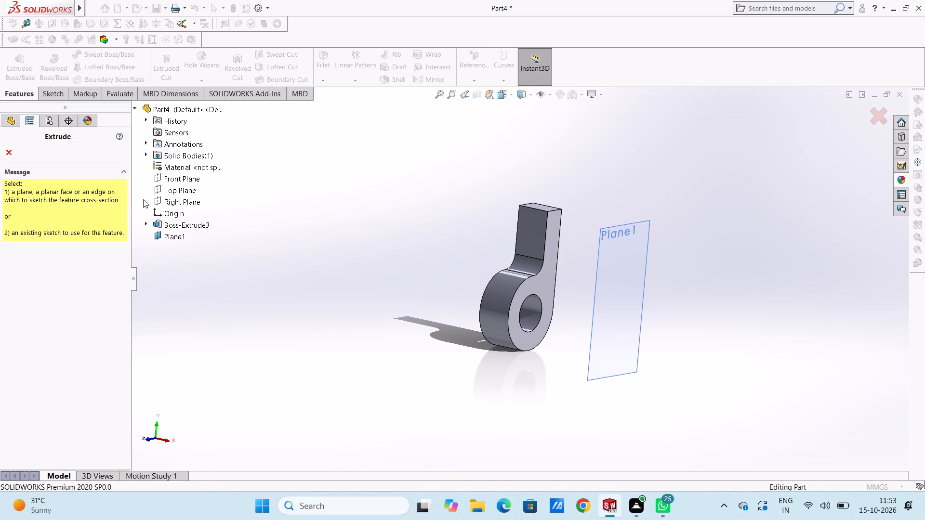
click(147, 224)
click(168, 238)
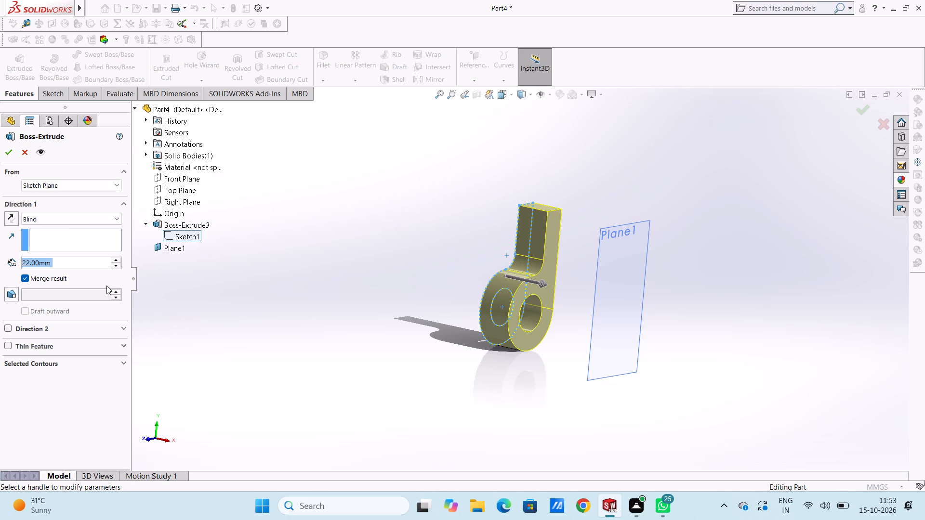
click(80, 216)
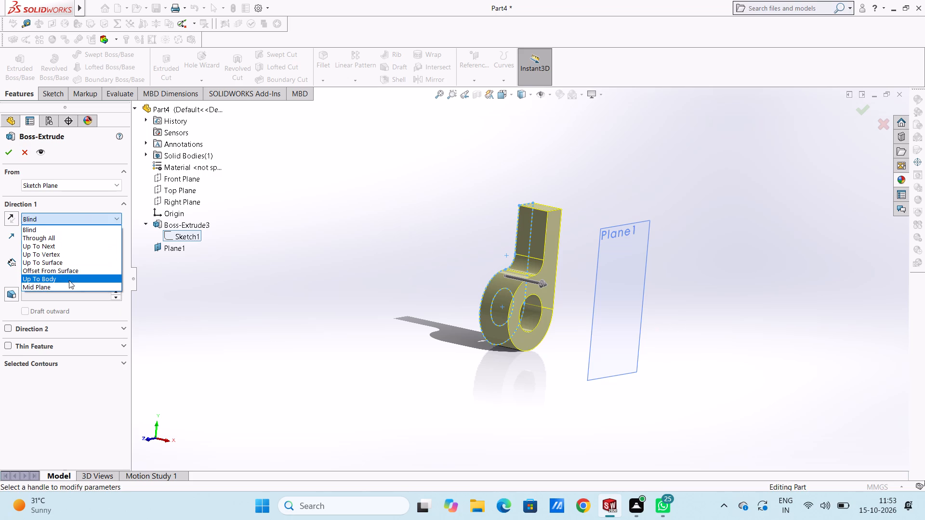
click(172, 318)
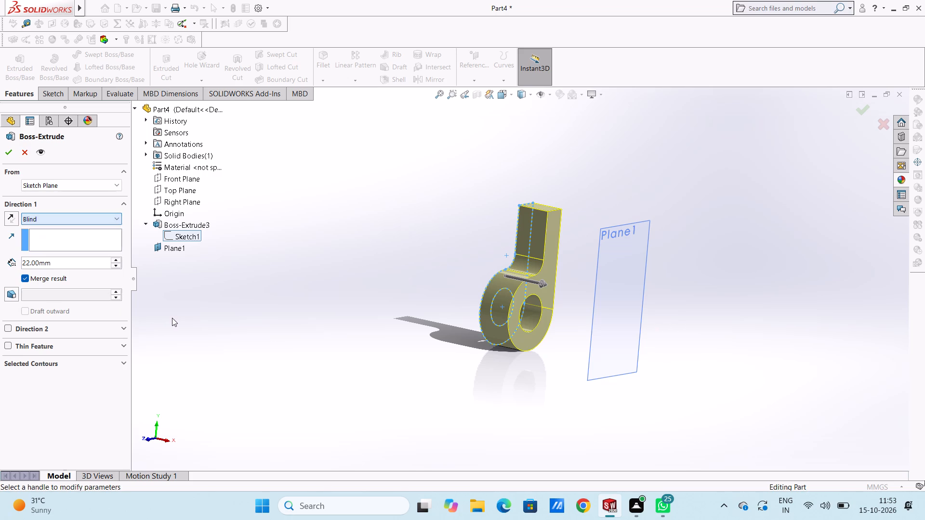
click(78, 180)
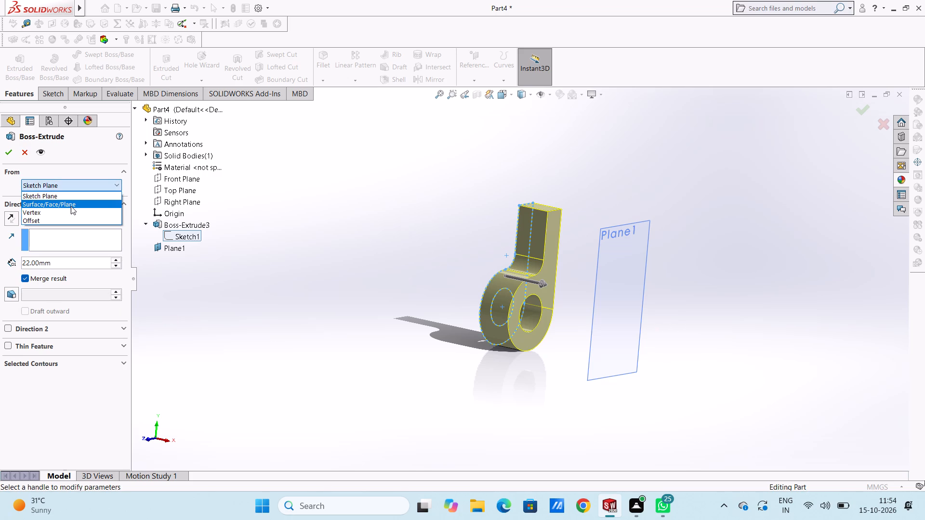
click(71, 206)
click(618, 286)
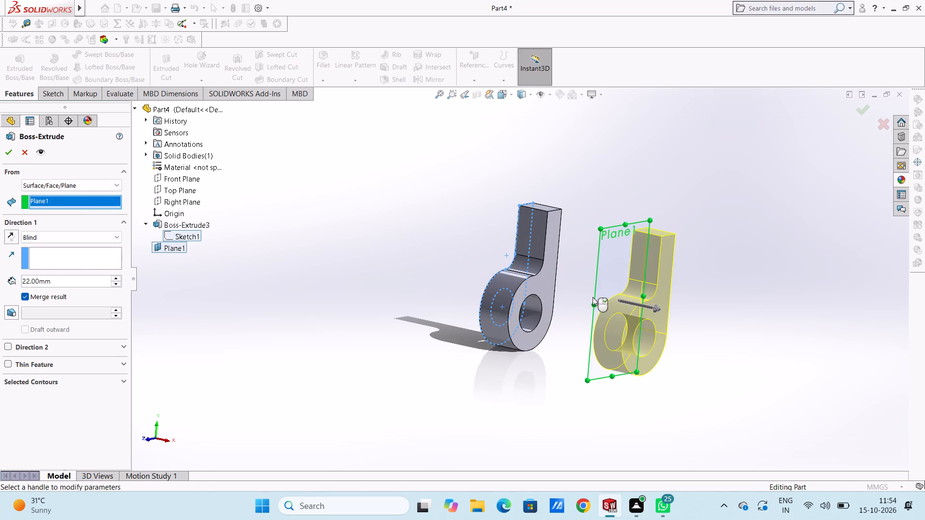
middle_drag(263, 316, 302, 351)
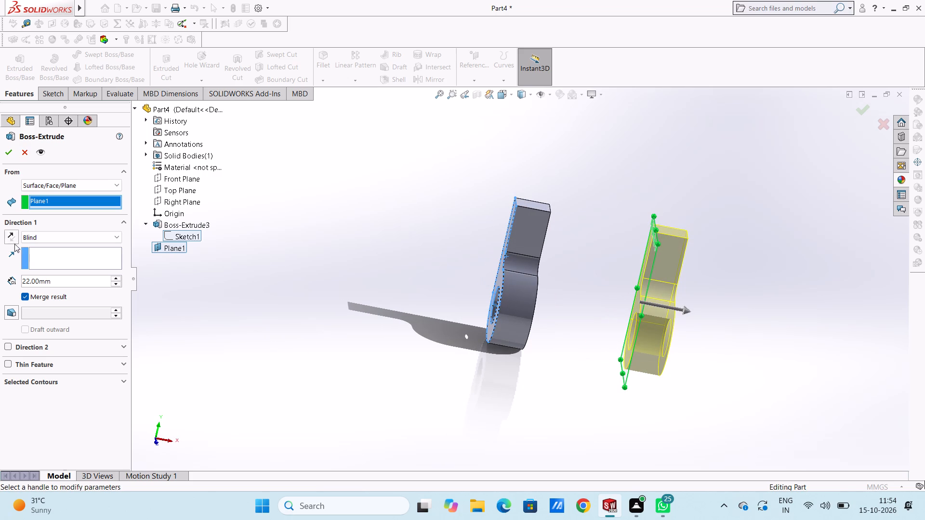
click(8, 234)
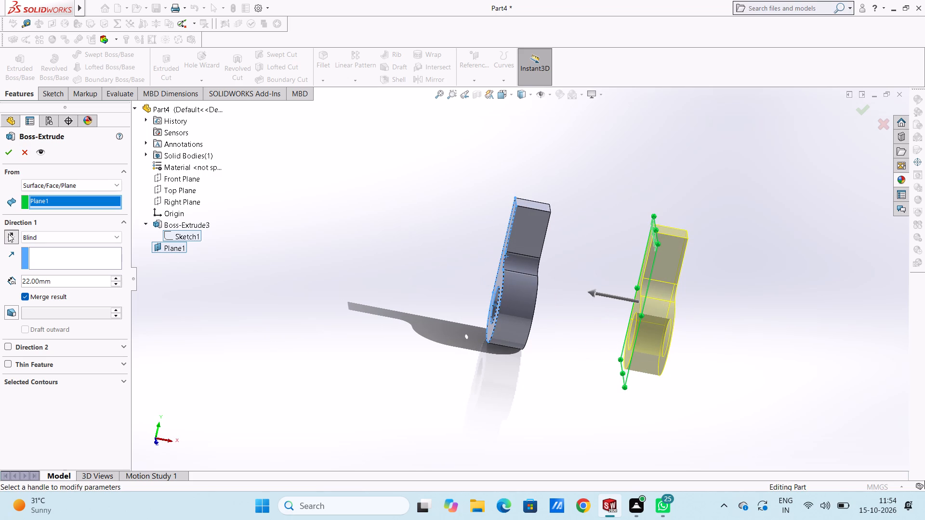
click(9, 154)
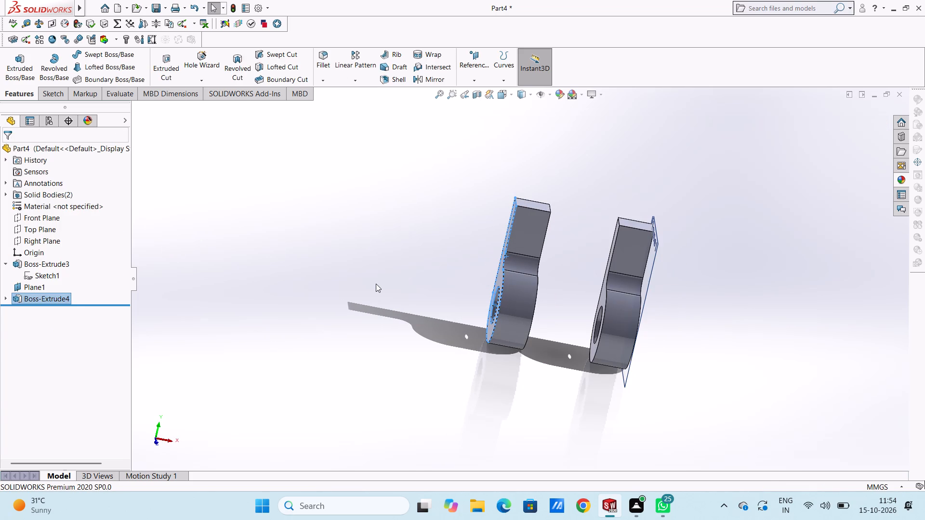
click(376, 284)
Hide the offset reference plane.
middle_drag(376, 284, 343, 250)
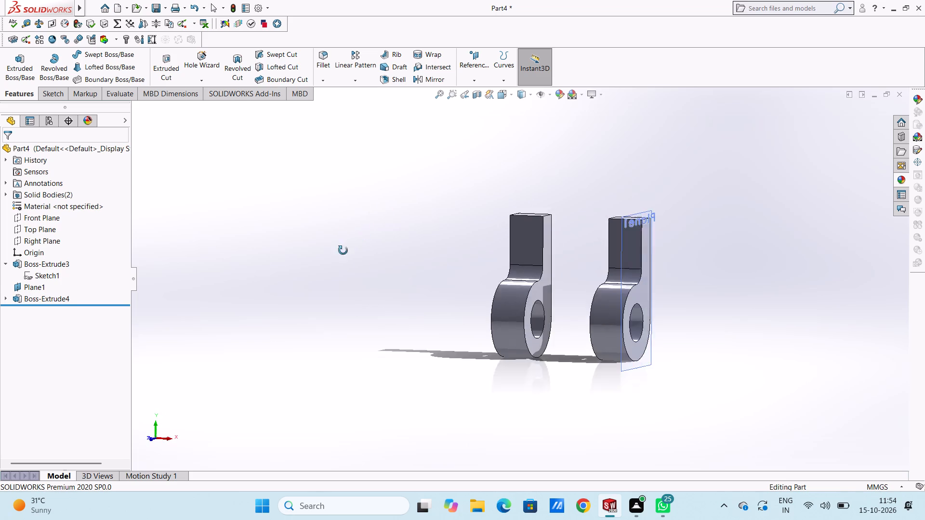
middle_drag(343, 250, 316, 279)
scroll(40, 267, down, 1)
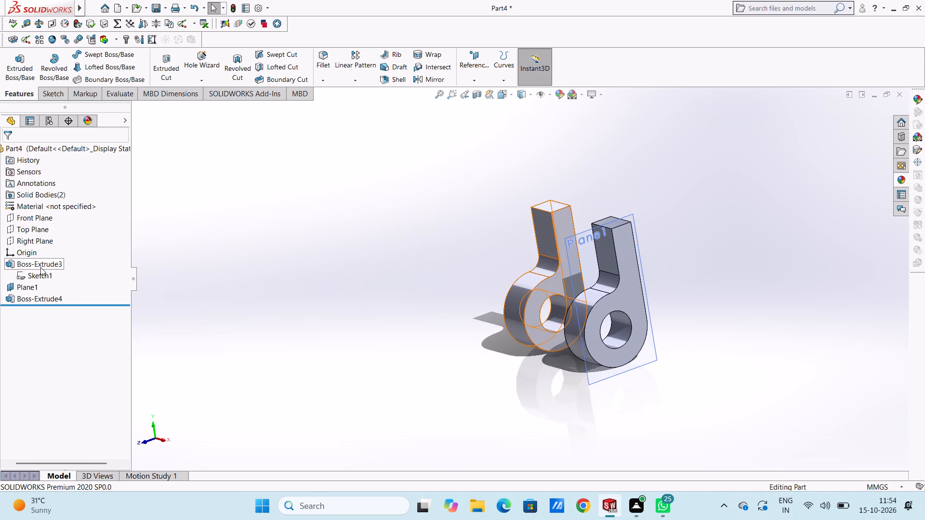
scroll(40, 267, up, 2)
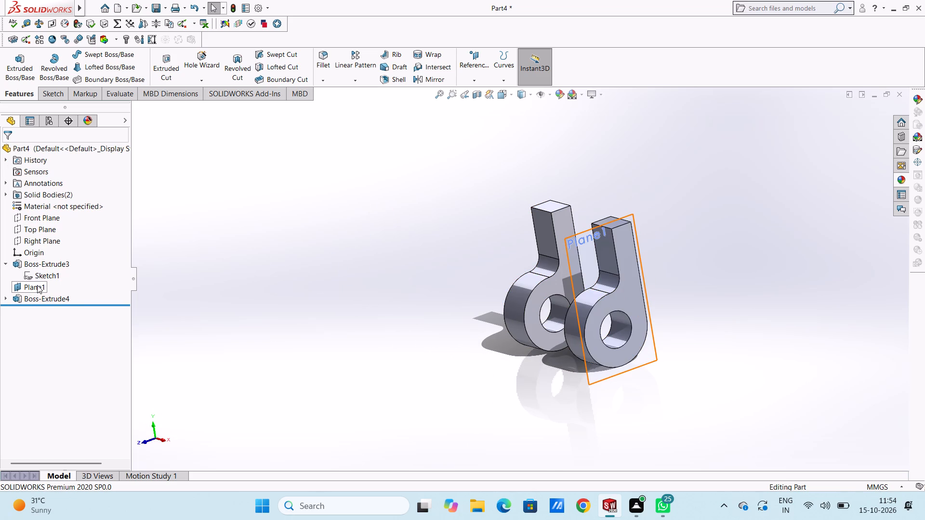
click(45, 289)
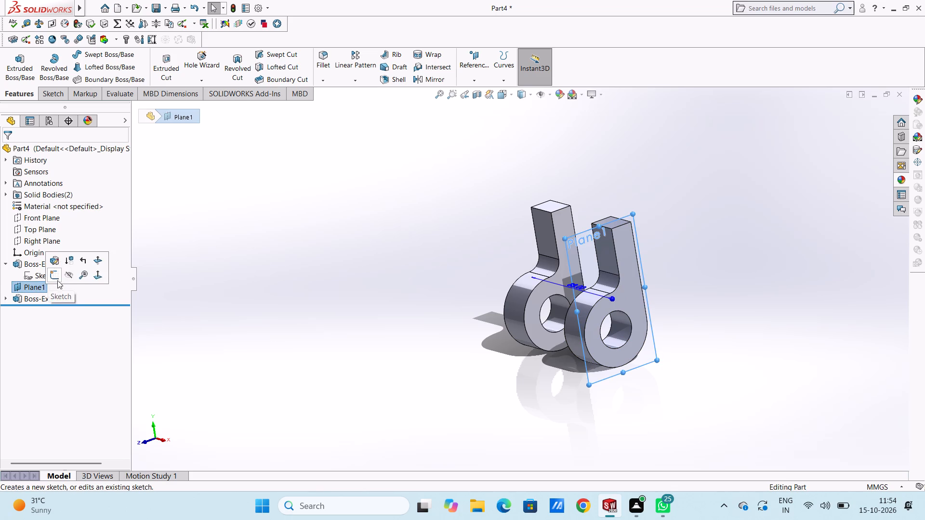
click(72, 270)
click(282, 267)
Examine the two boss bodies from several angles and in the standard right, top and front views.
middle_drag(283, 269, 302, 279)
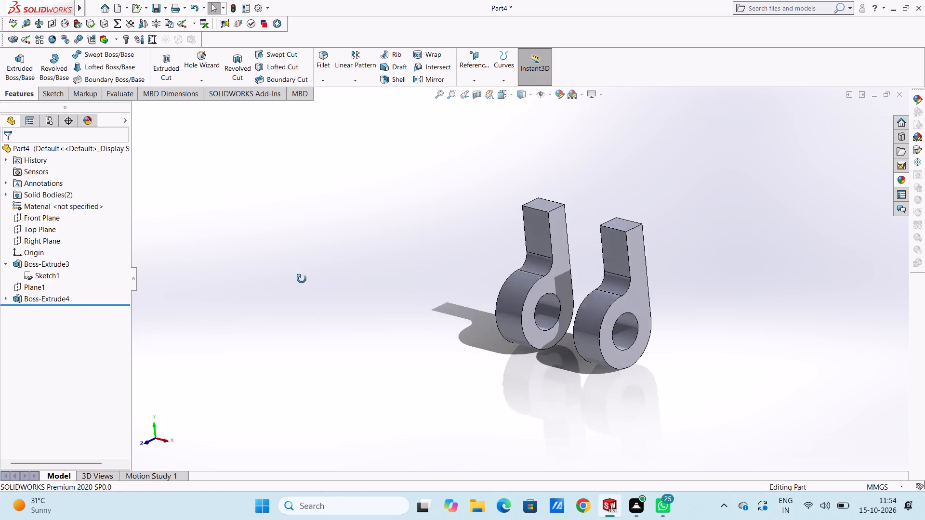
middle_drag(302, 279, 306, 250)
scroll(306, 251, up, 1)
middle_drag(681, 314, 664, 281)
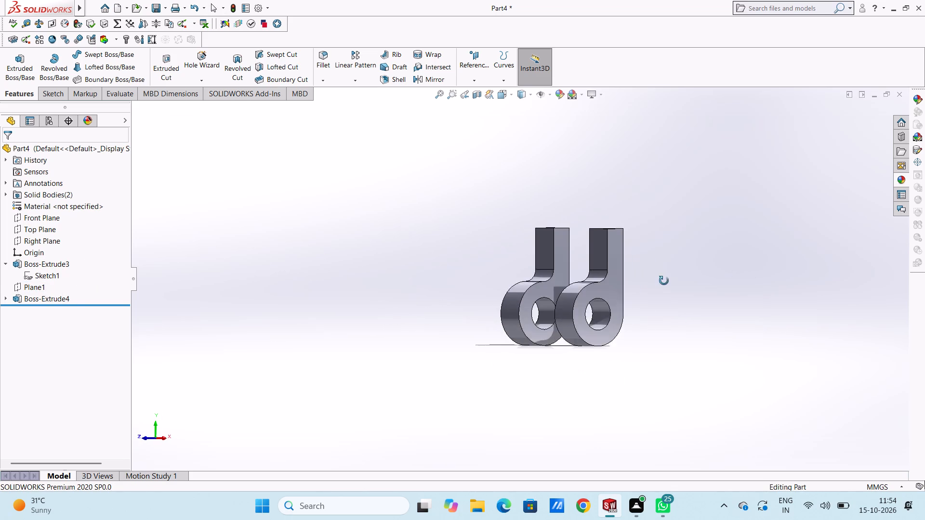
middle_drag(664, 281, 695, 288)
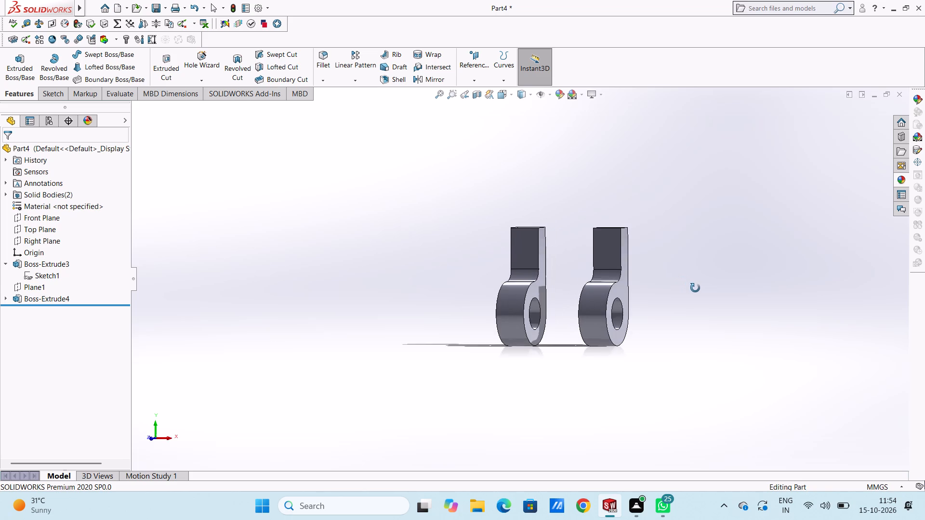
middle_drag(695, 288, 701, 292)
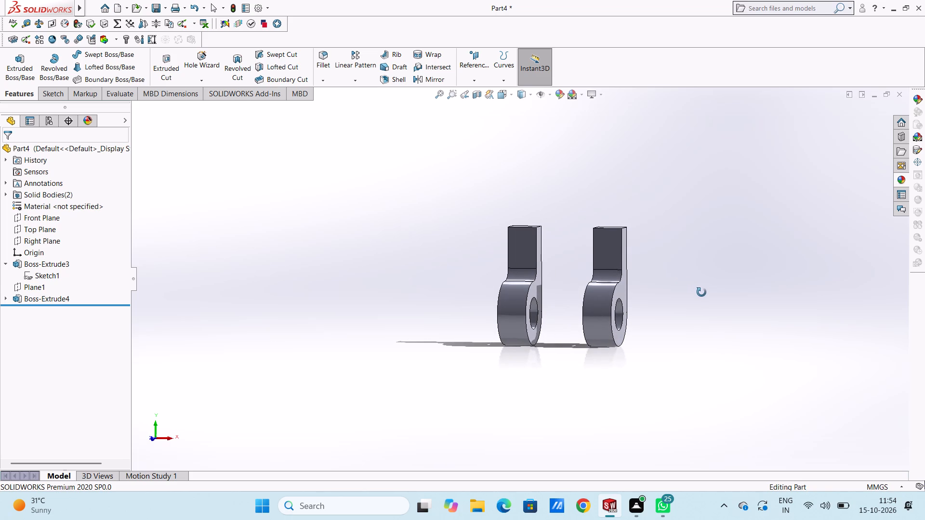
middle_drag(701, 292, 655, 270)
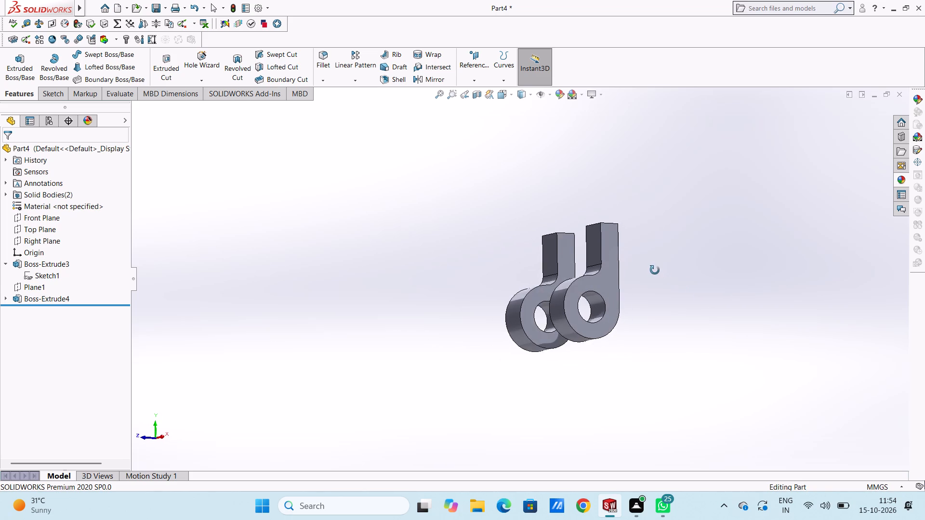
middle_drag(655, 270, 661, 274)
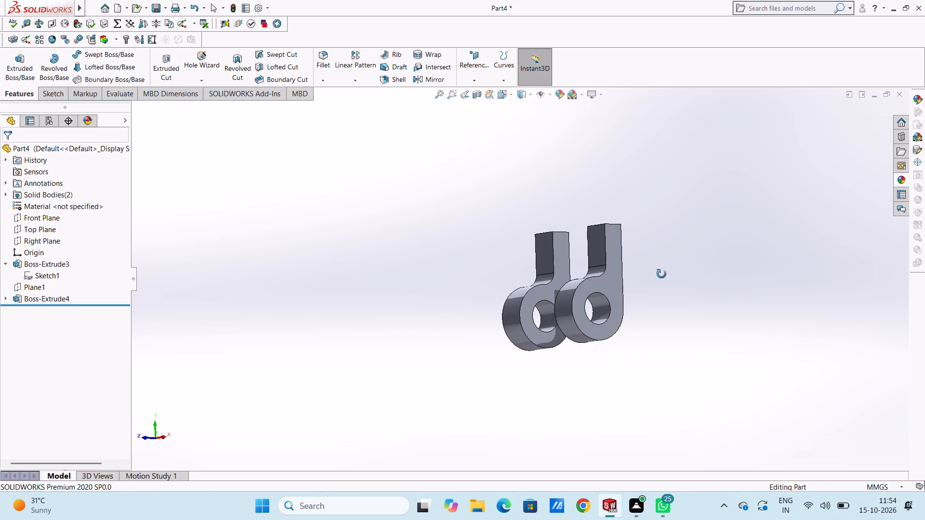
middle_drag(661, 274, 733, 303)
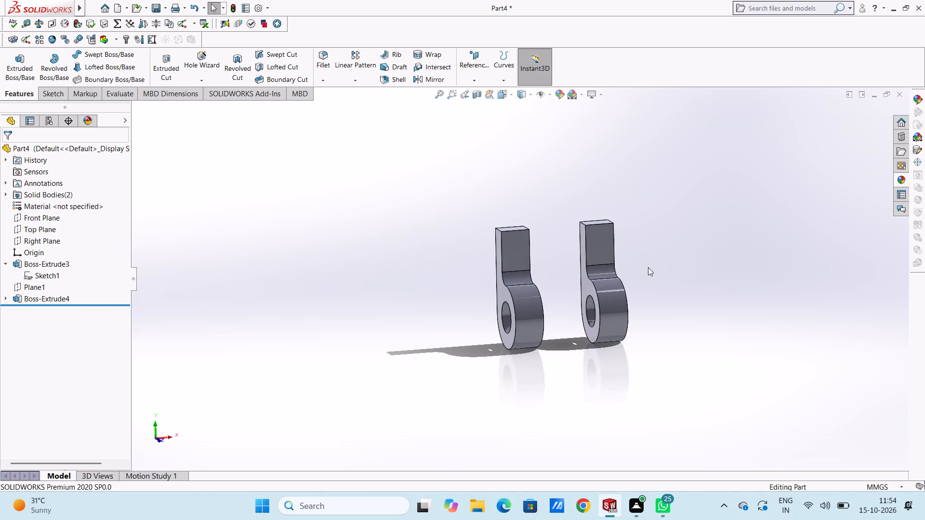
middle_drag(647, 267, 687, 255)
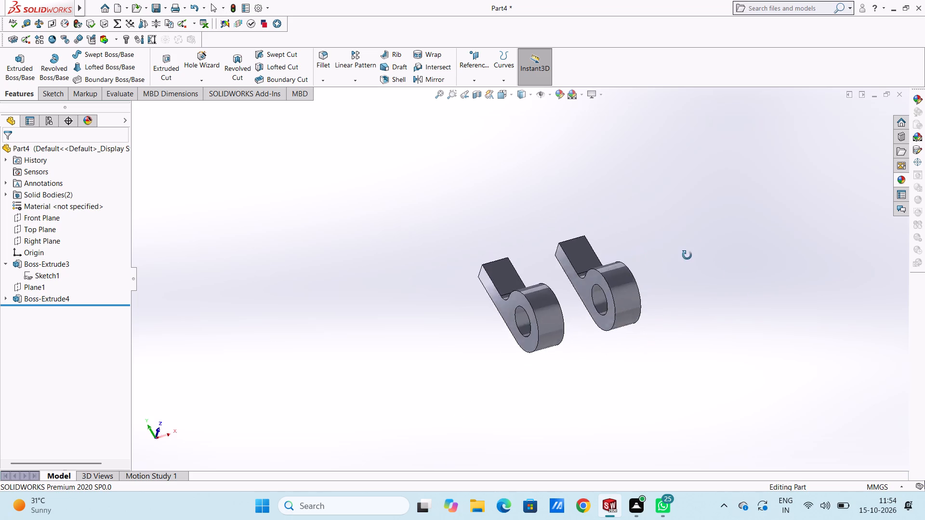
middle_drag(687, 255, 680, 325)
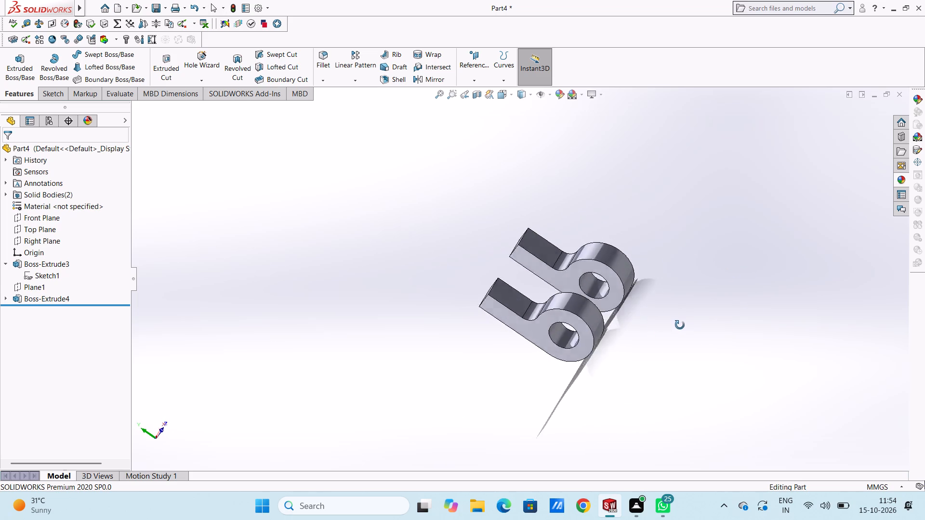
middle_drag(680, 325, 711, 364)
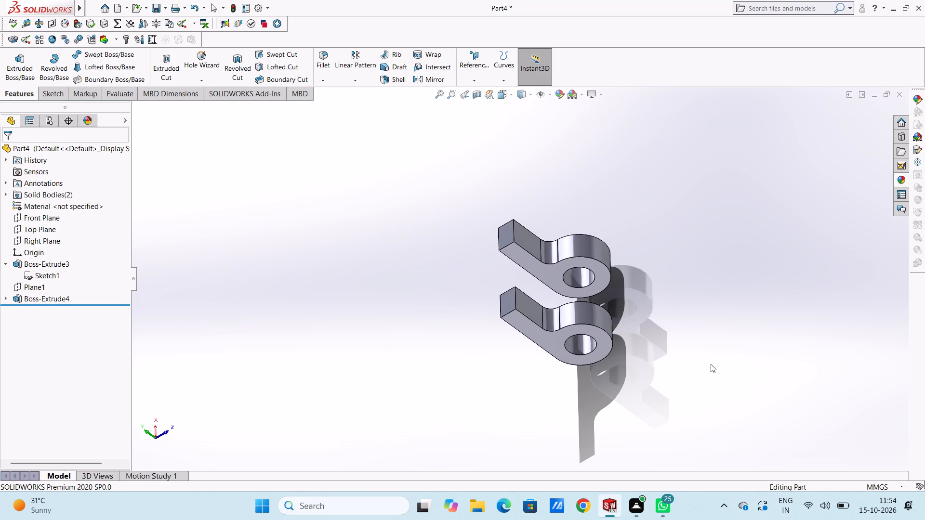
key(ctrl+4)
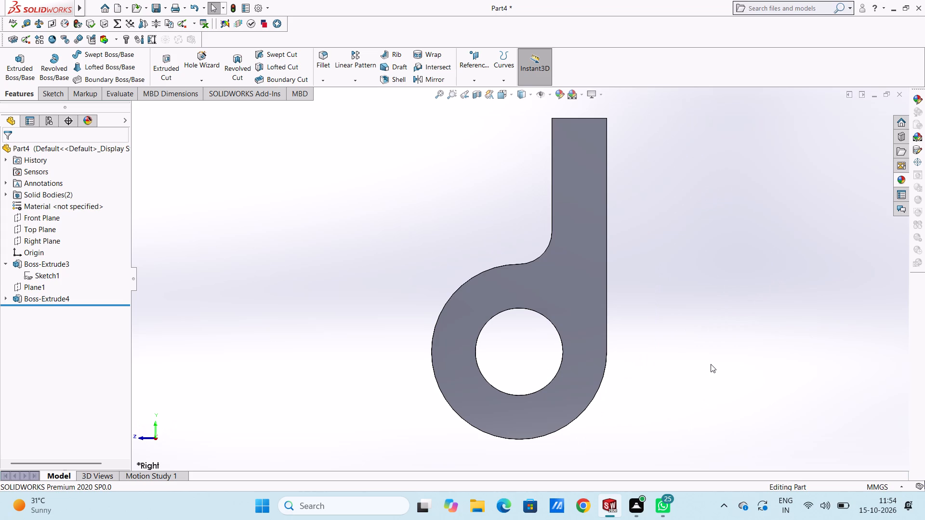
key(ctrl+5)
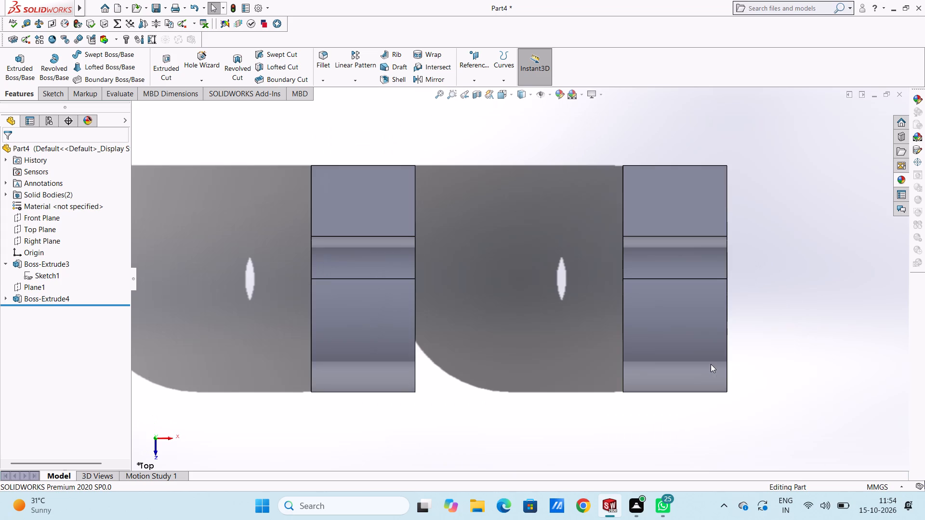
key(ctrl+1)
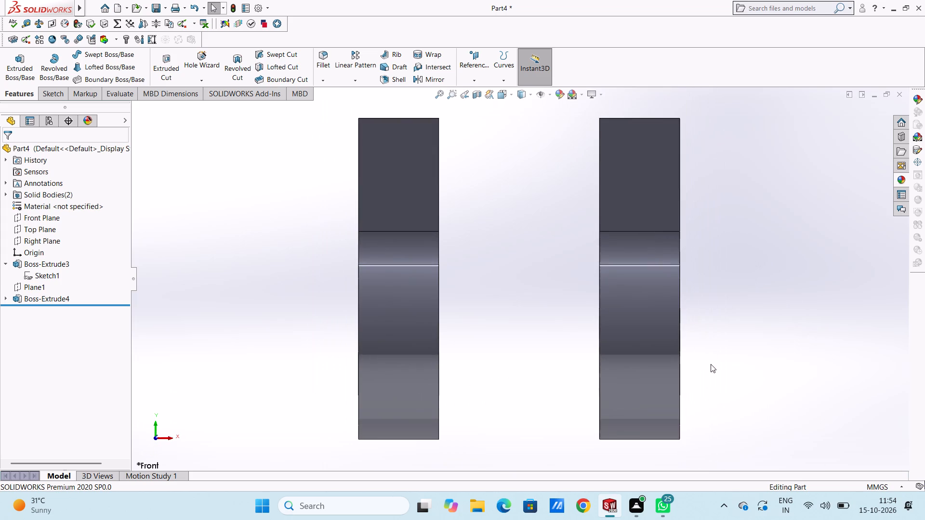
Start a new sketch on the flat front face of the first body's arm.
scroll(712, 363, up, 4)
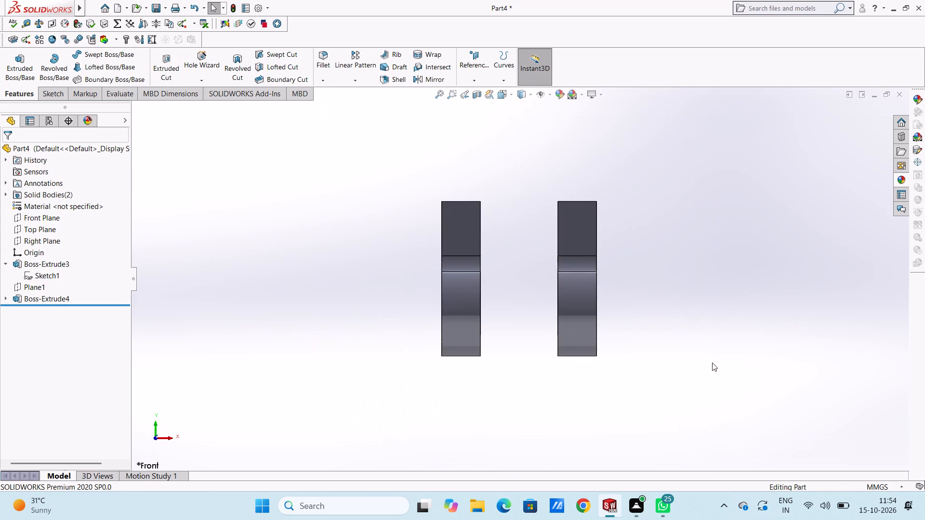
scroll(518, 206, up, 1)
scroll(506, 174, down, 2)
click(451, 270)
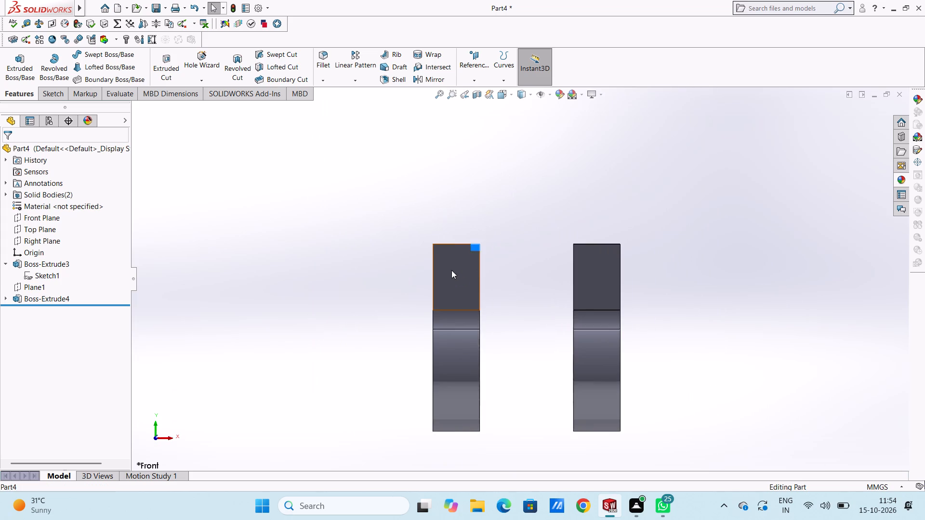
click(493, 242)
click(407, 246)
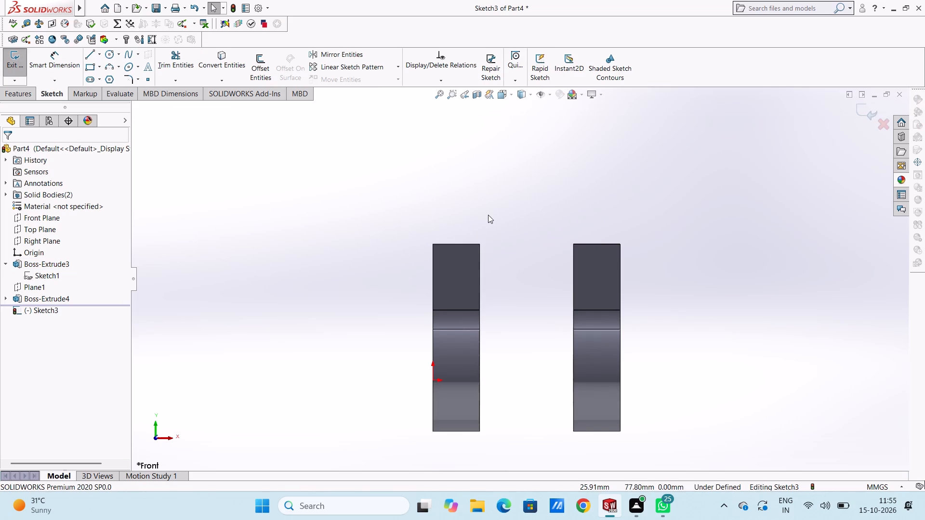
Sketch a horizontal 27 mm line above the two bodies, continuing with a 54 mm horizontal line back over it.
scroll(488, 215, up, 3)
click(90, 56)
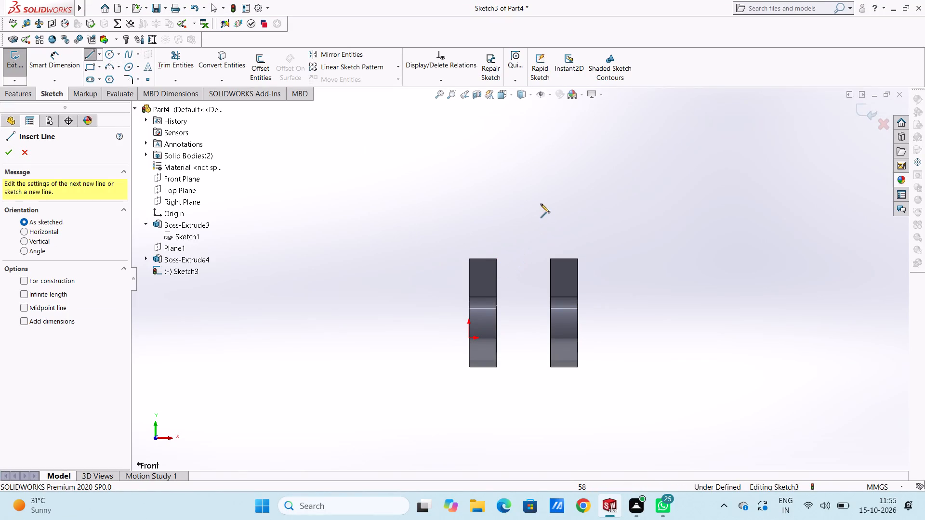
click(520, 187)
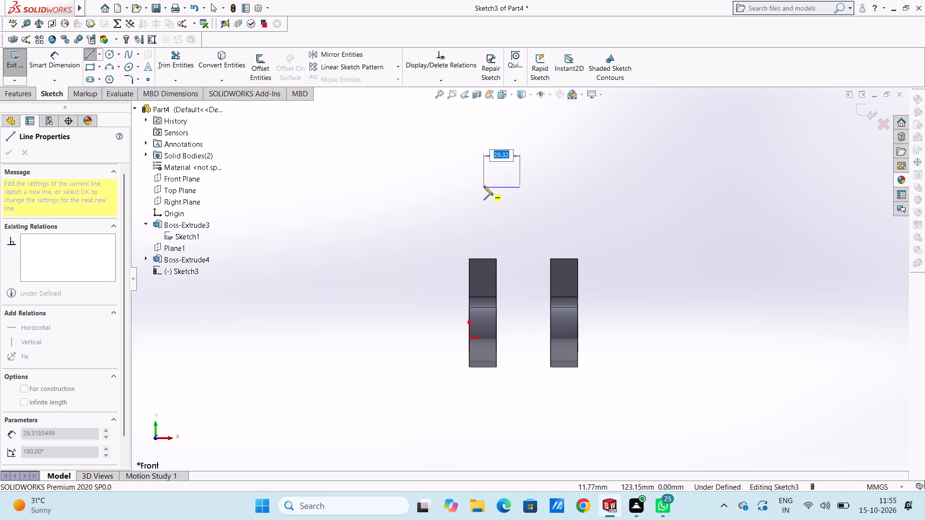
text(27)
key(Return)
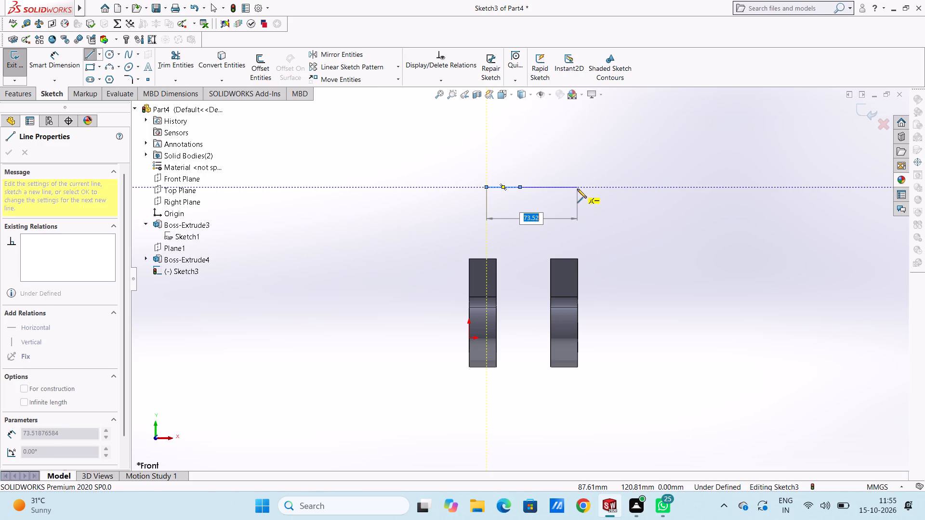
text(54)
key(Return)
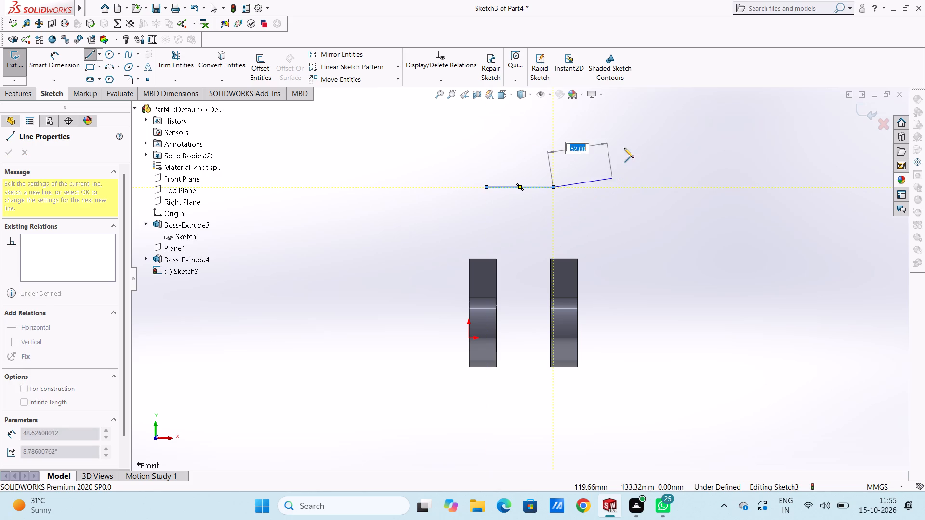
right_click(624, 148)
click(634, 155)
click(624, 185)
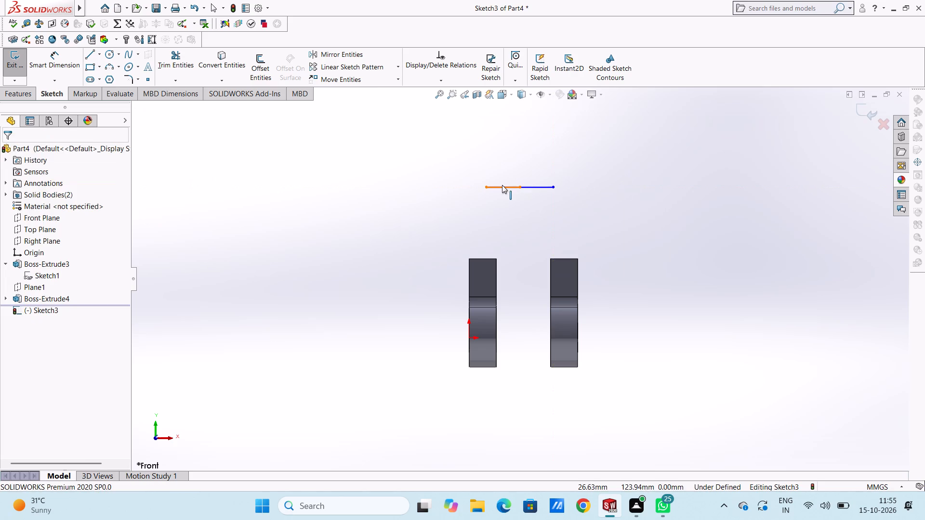
Delete the 27 mm helper line, keeping the 54 mm line.
click(502, 185)
right_click(540, 150)
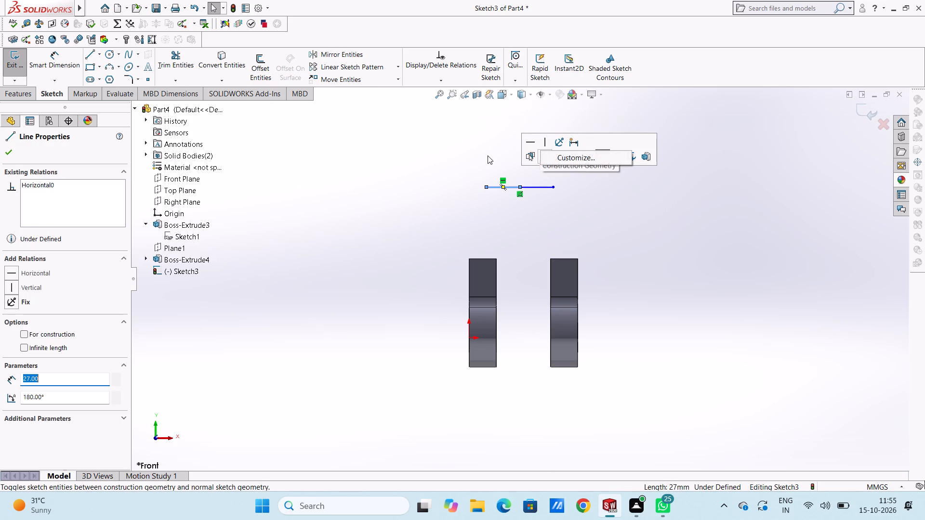
click(488, 156)
click(505, 186)
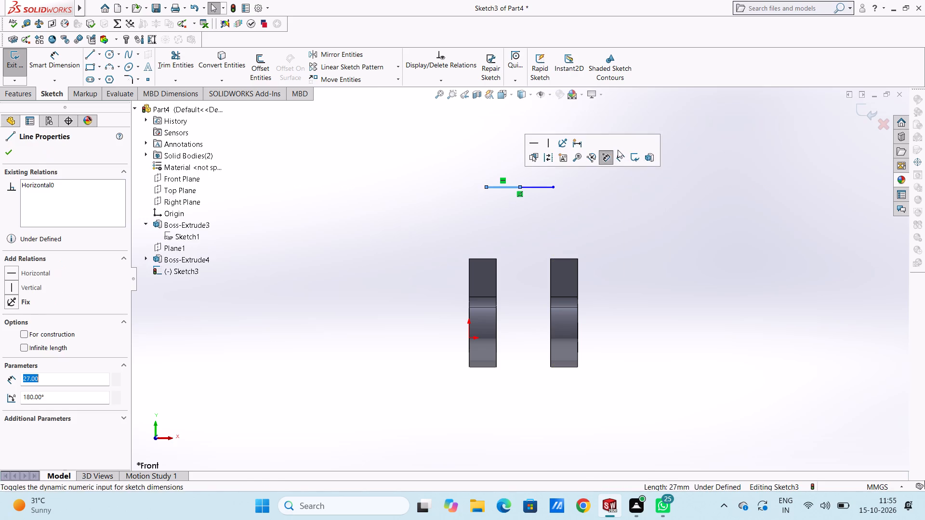
right_click(717, 165)
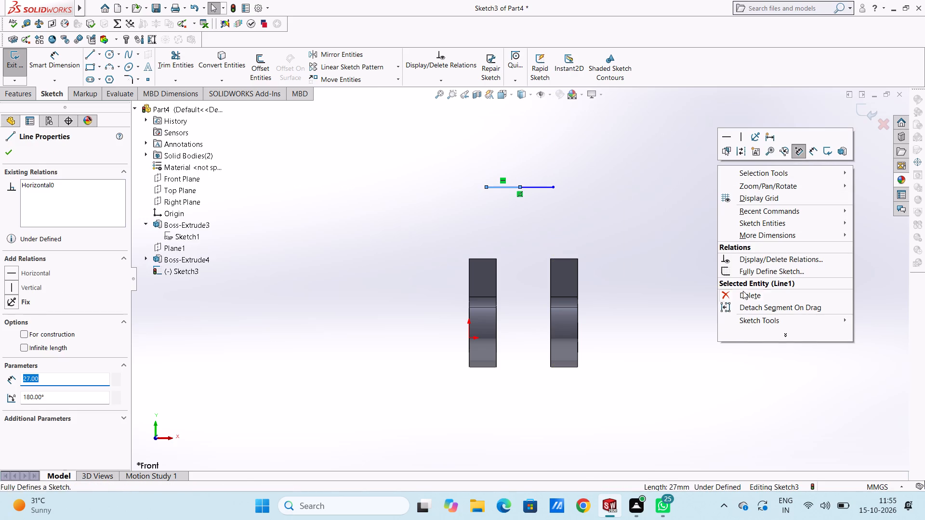
click(731, 292)
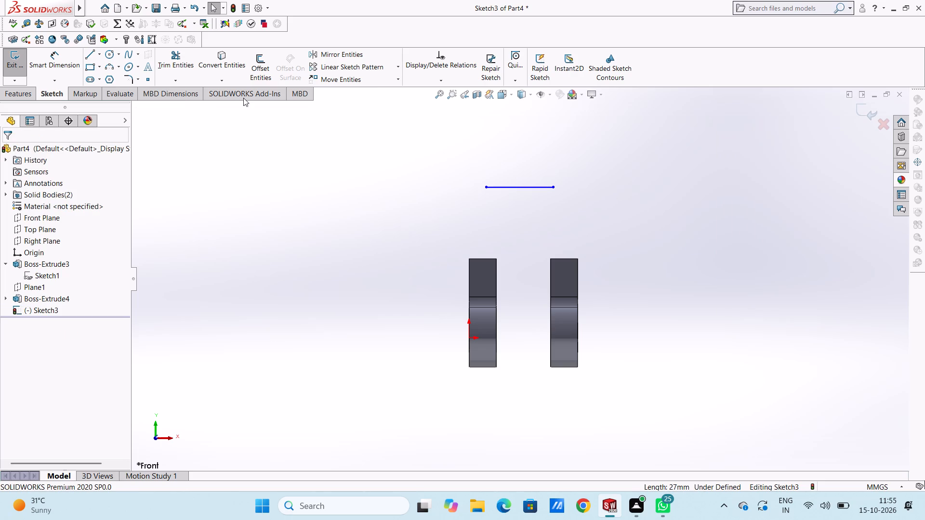
Add a 54 mm length dimension between the endpoints of the horizontal line.
click(67, 65)
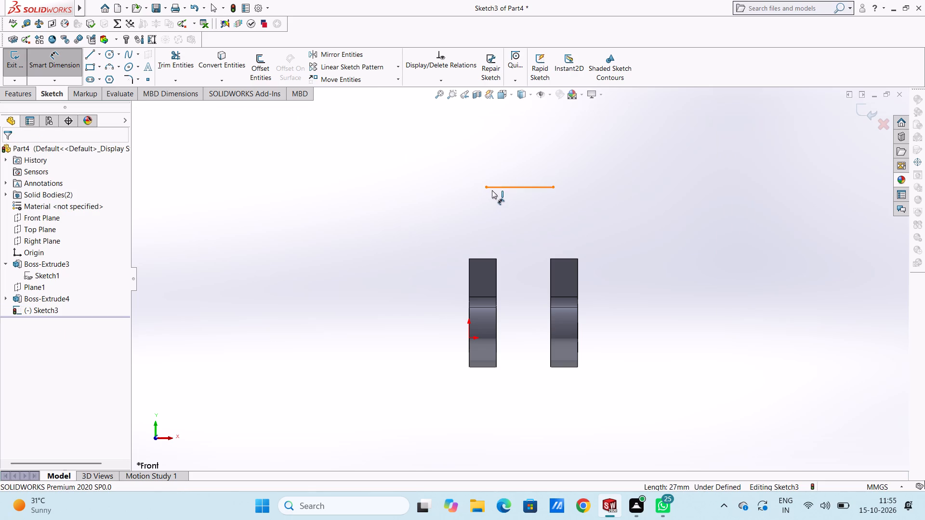
click(487, 189)
click(553, 189)
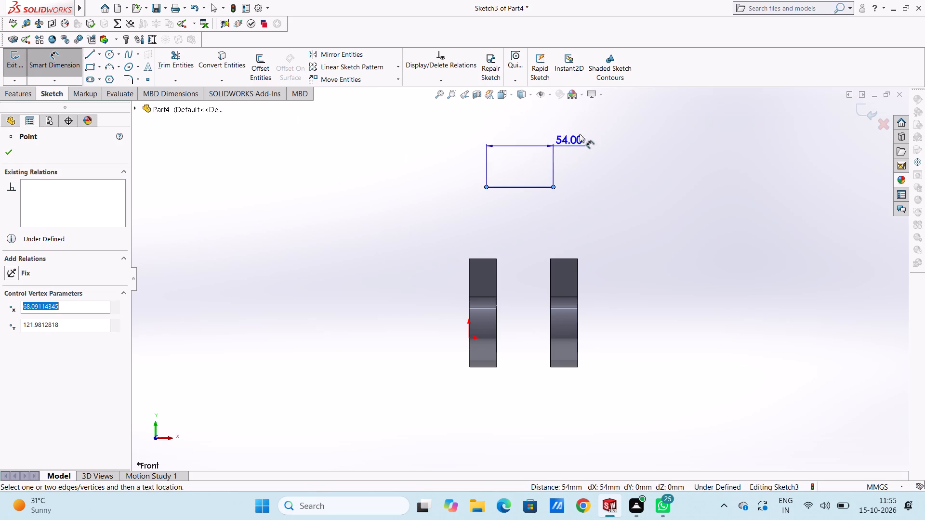
click(639, 115)
click(598, 96)
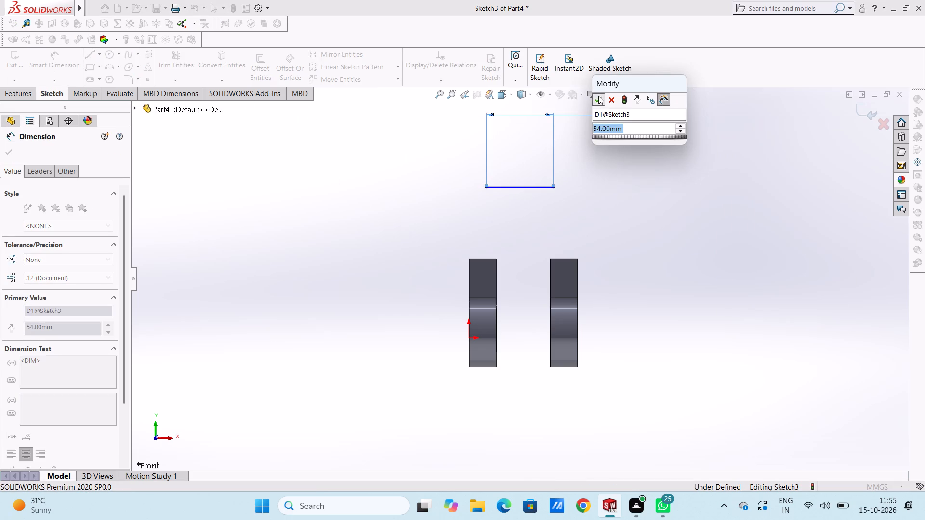
click(603, 157)
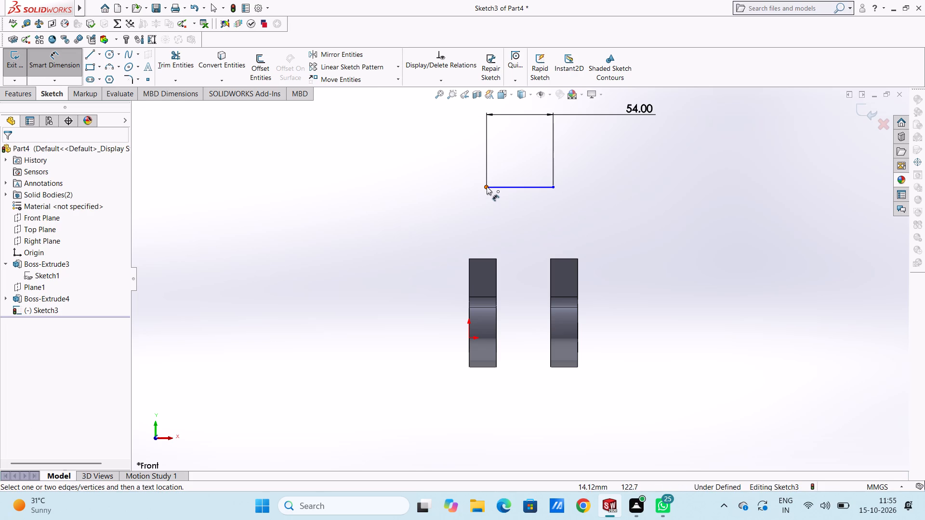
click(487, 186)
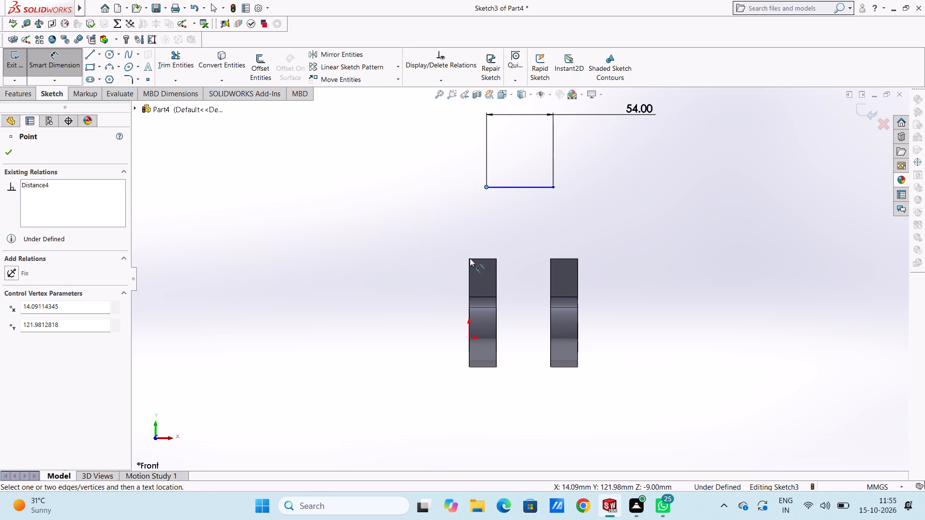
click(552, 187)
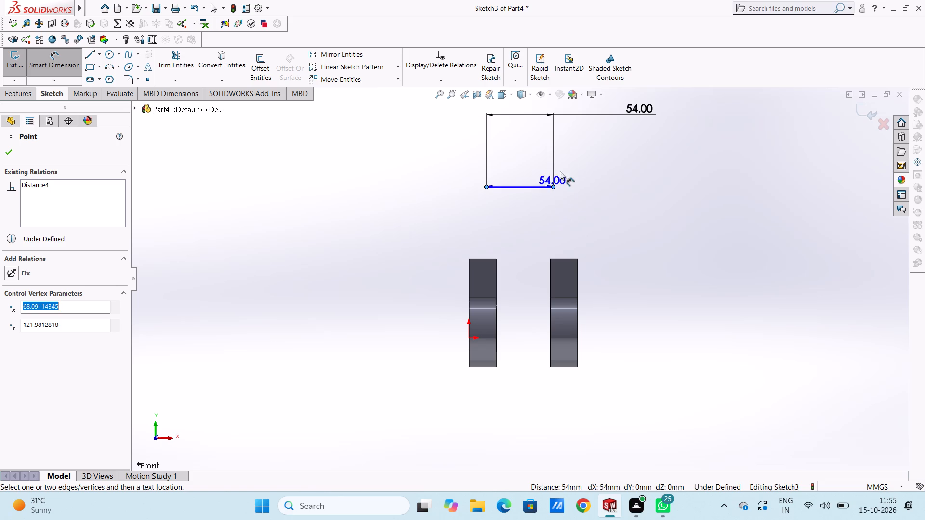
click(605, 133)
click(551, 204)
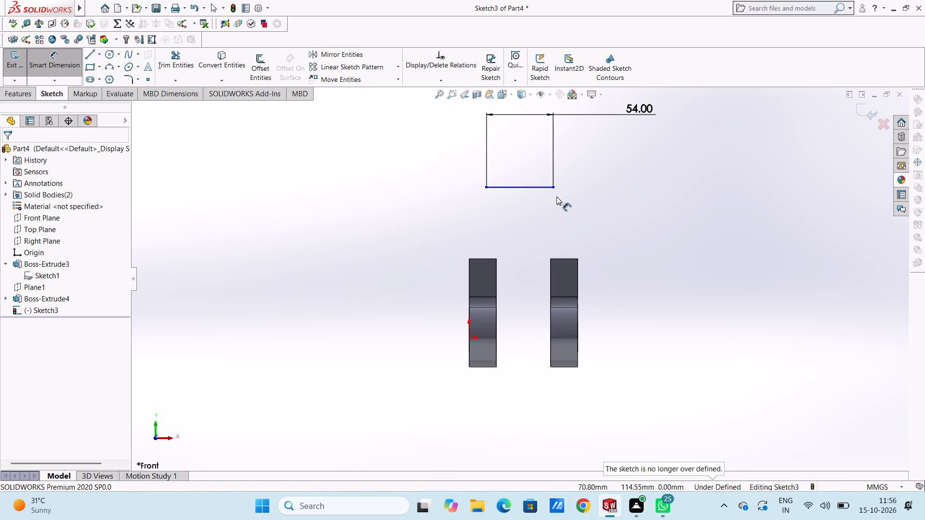
Dimension the horizontal offset from the line's left end to the first body's outer edge as 17 mm.
click(484, 190)
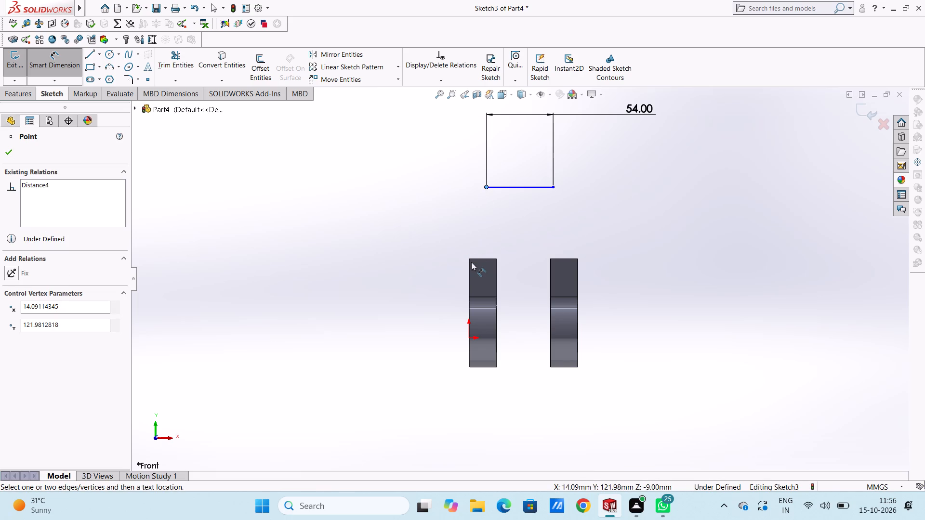
click(471, 263)
click(453, 142)
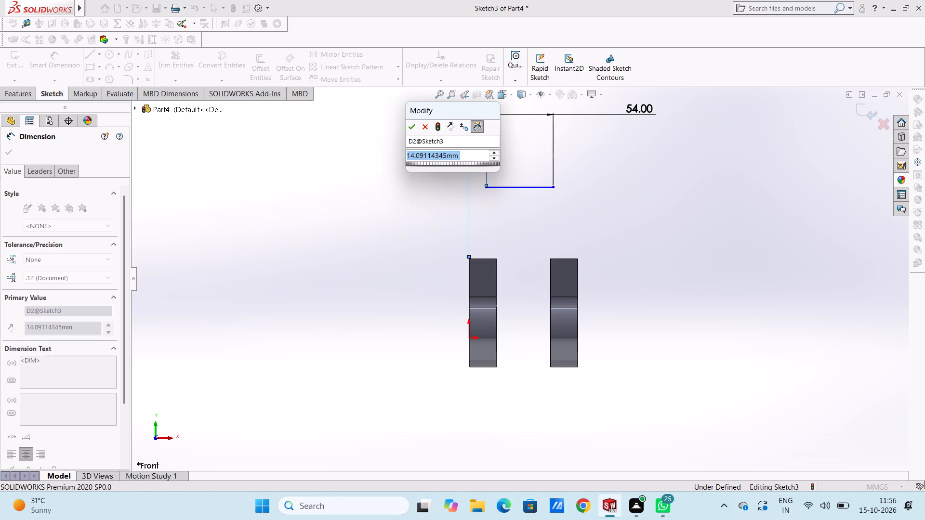
text(17)
key(Return)
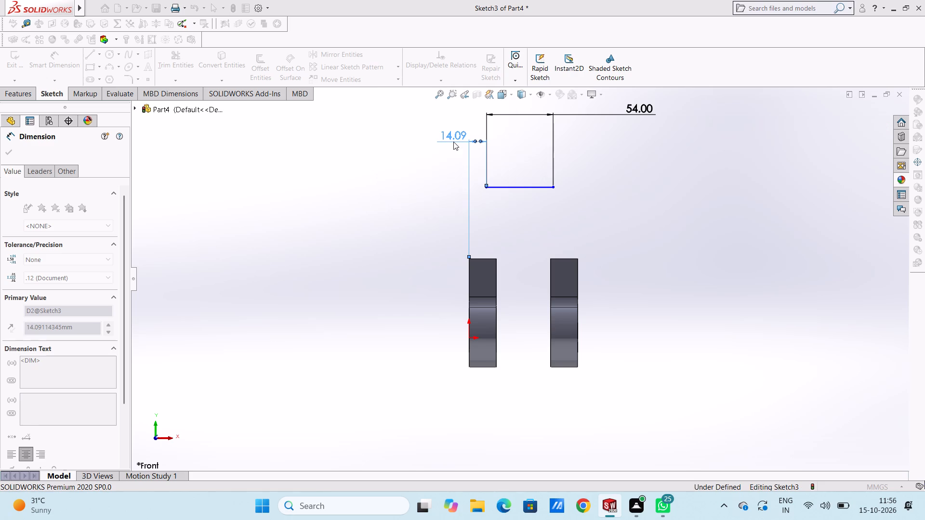
click(408, 164)
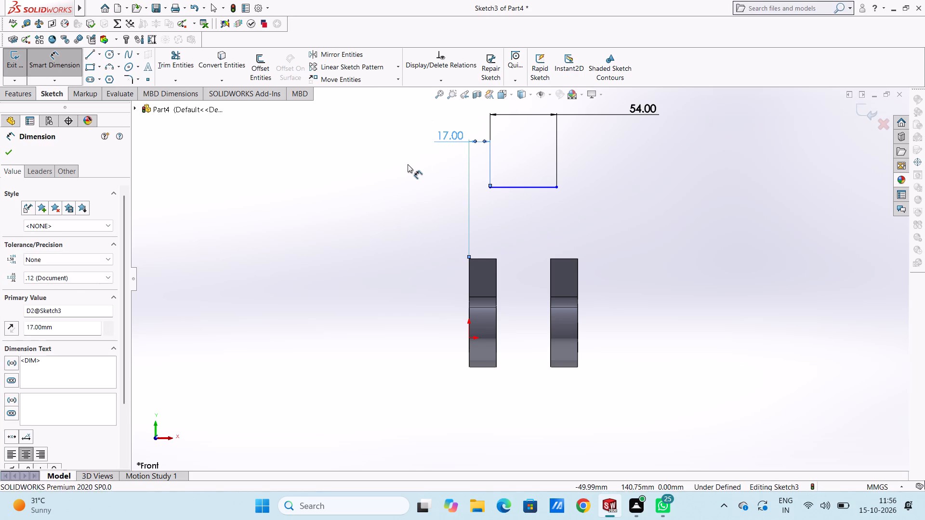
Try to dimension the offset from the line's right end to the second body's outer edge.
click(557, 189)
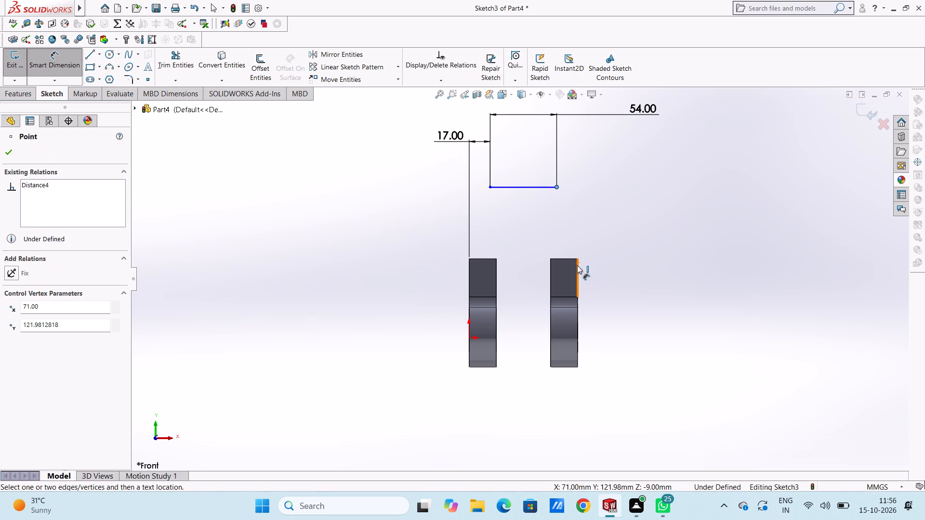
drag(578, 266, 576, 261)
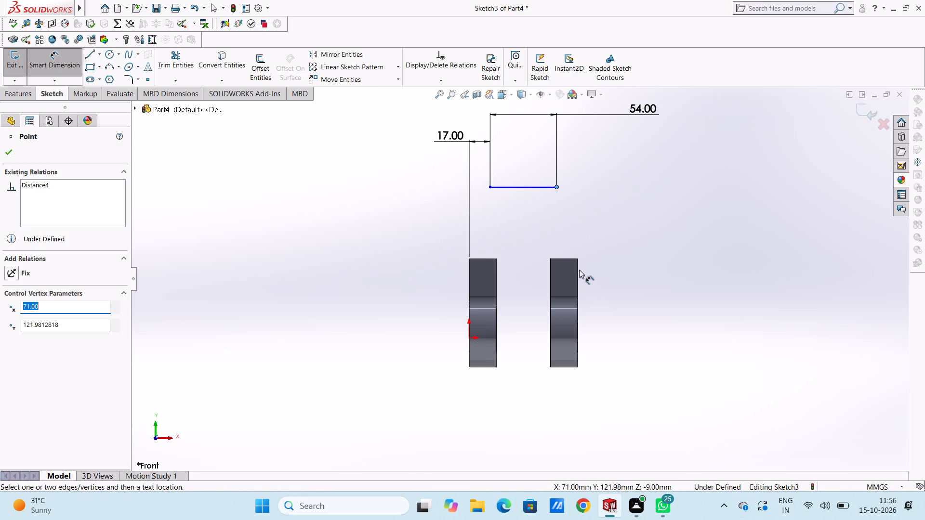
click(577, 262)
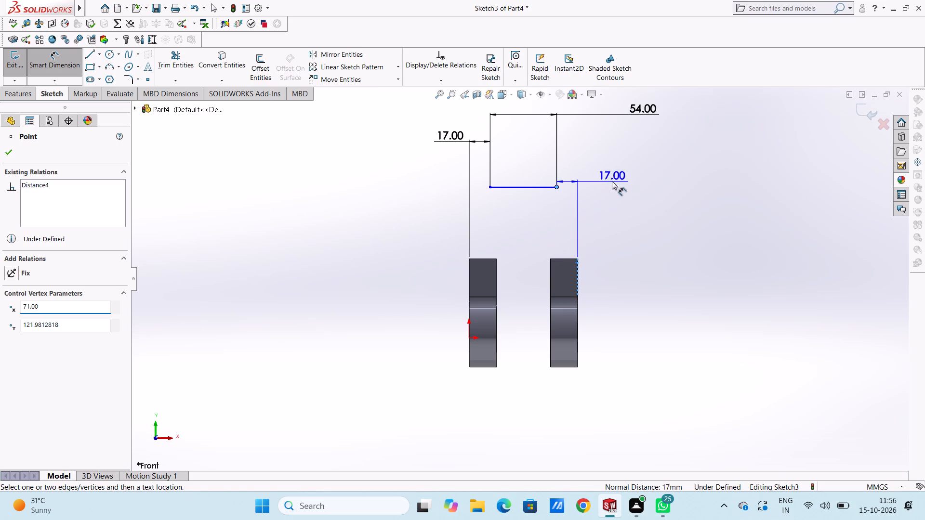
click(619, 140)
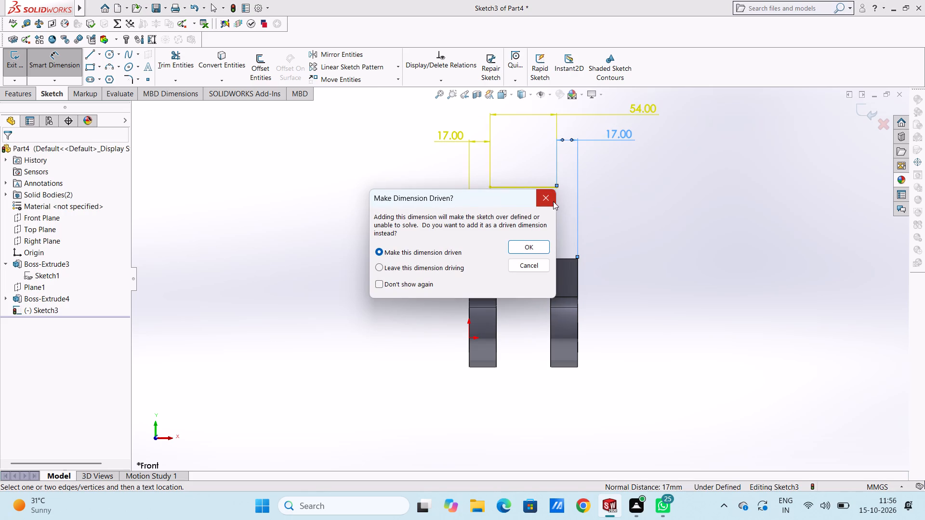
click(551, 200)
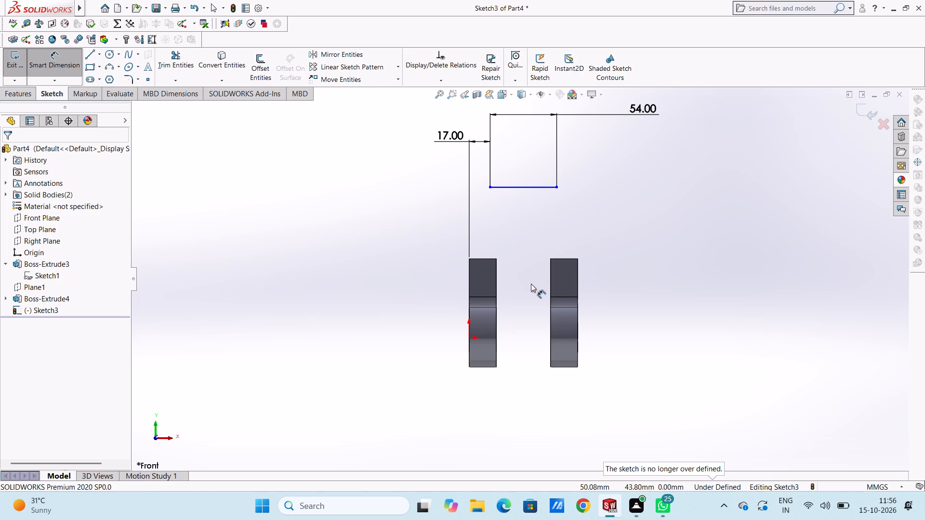
Dimension the vertical distance from the horizontal line to the second body's top edge as 50 mm.
click(532, 187)
click(568, 259)
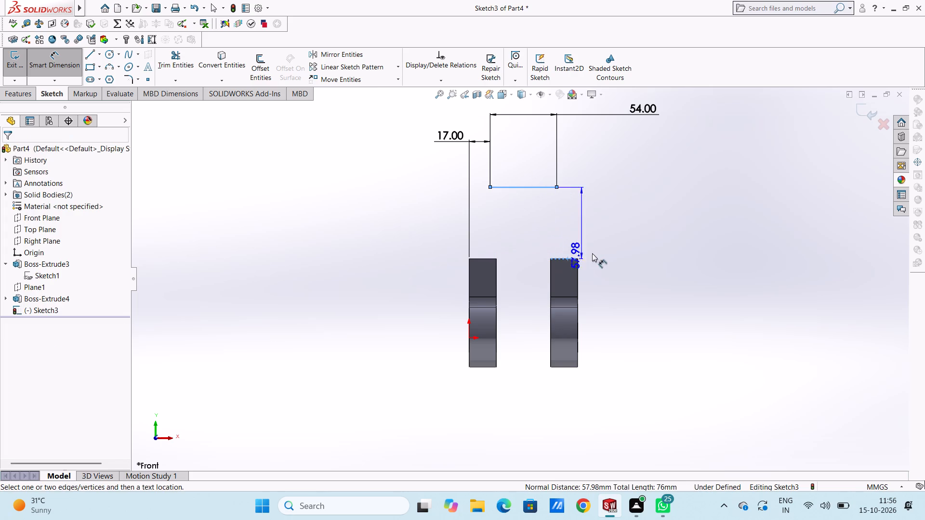
click(716, 239)
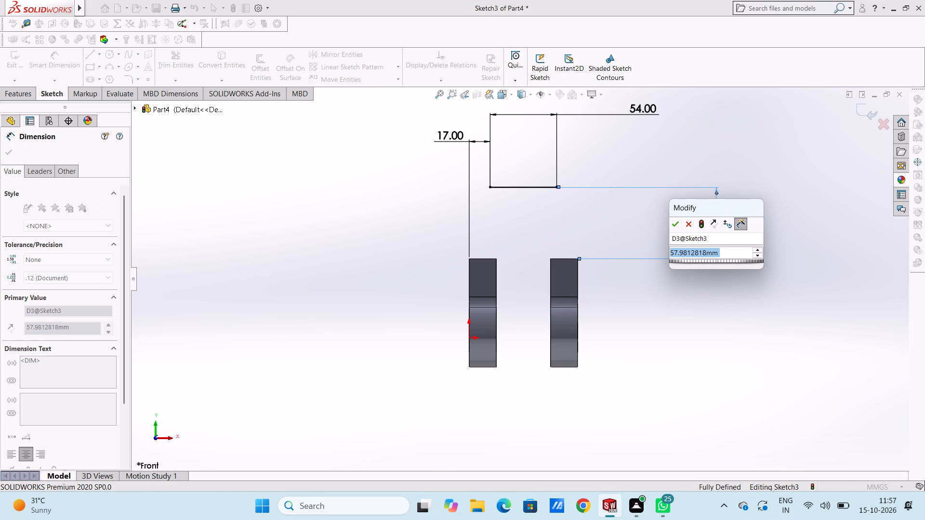
text(50)
key(Return)
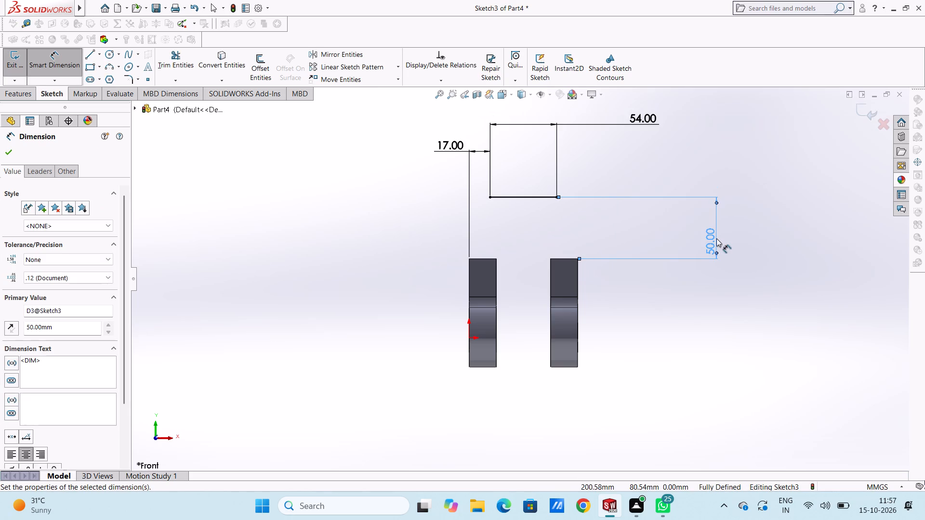
click(584, 223)
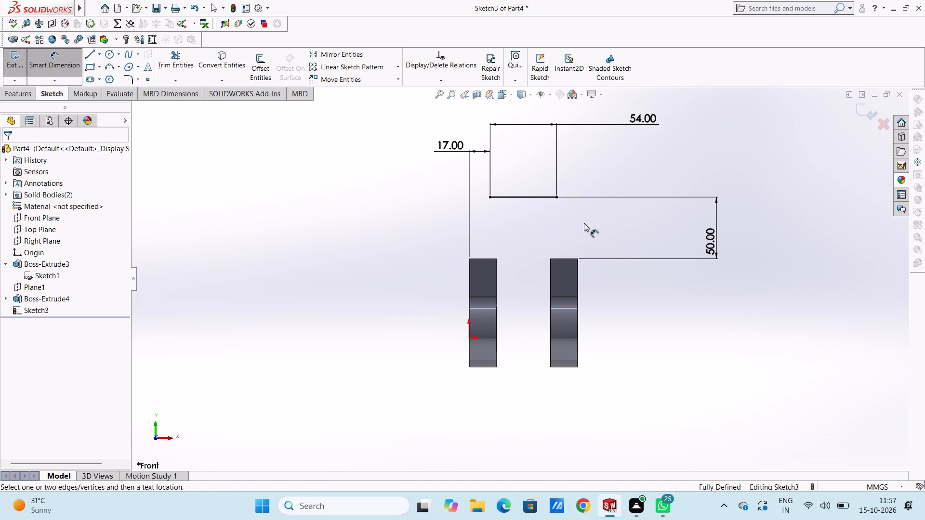
Sketch a vertical line from the 54 mm line's left end to the first body's top edge, continuing horizontally to that body's outer corner.
click(89, 59)
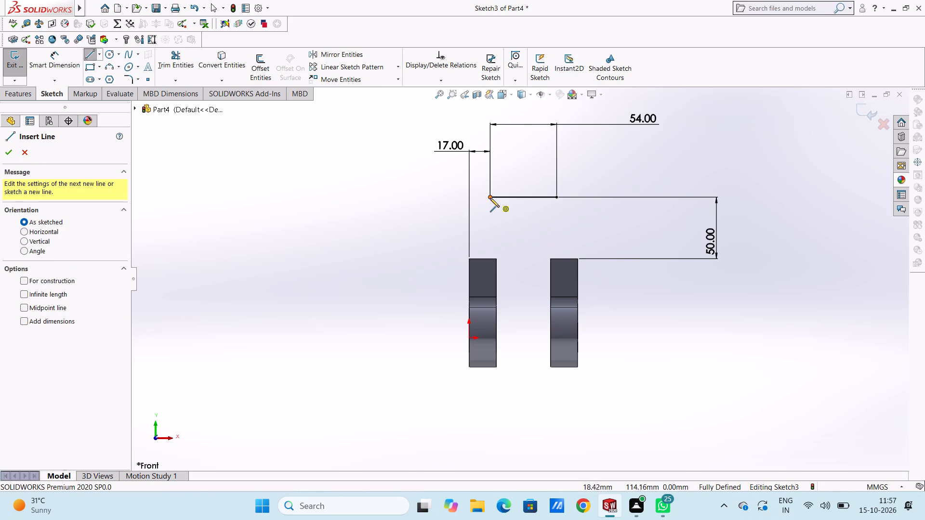
click(490, 199)
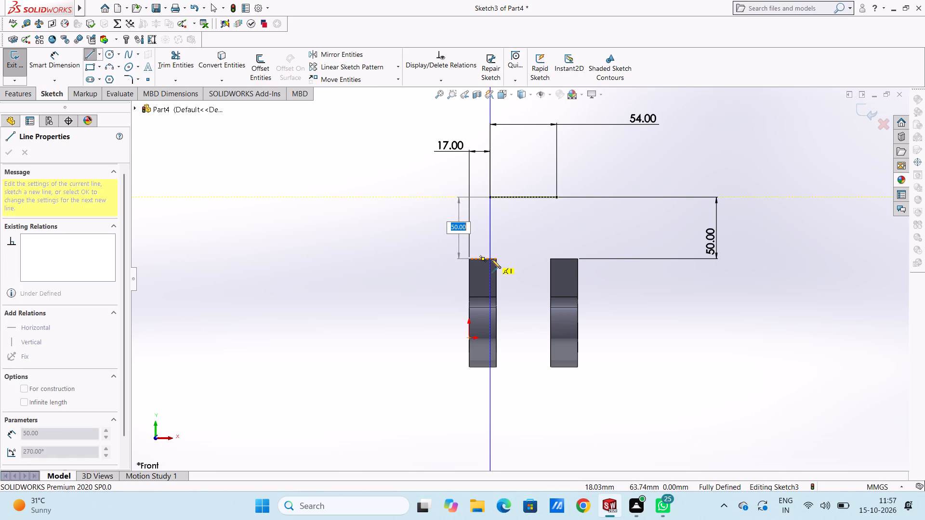
click(491, 259)
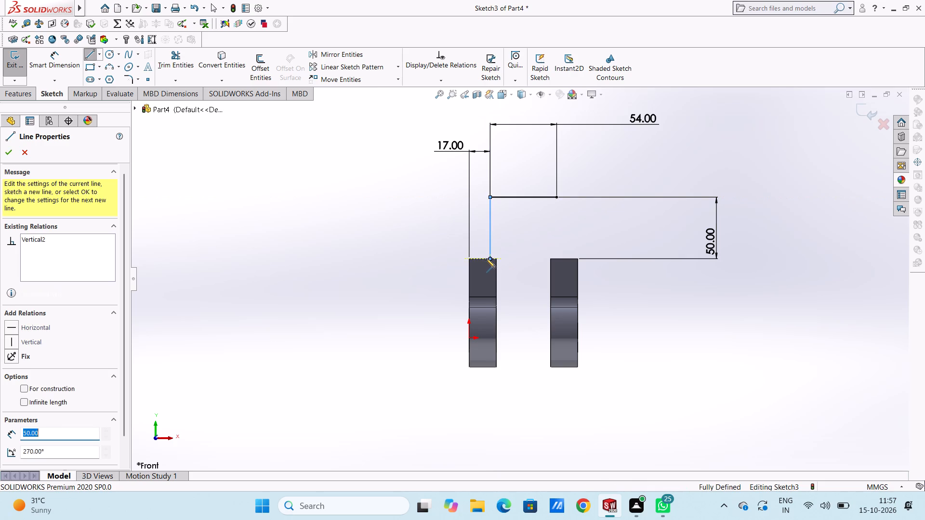
click(470, 259)
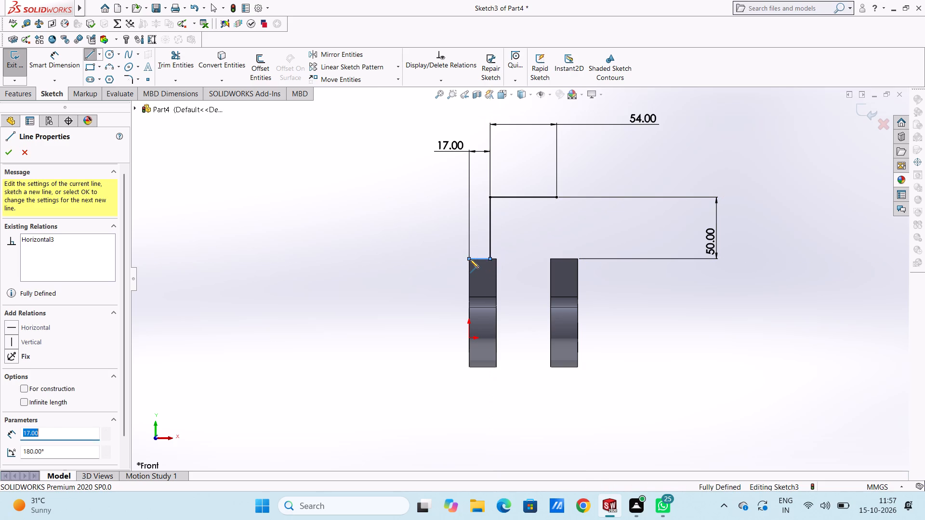
right_click(429, 193)
click(441, 201)
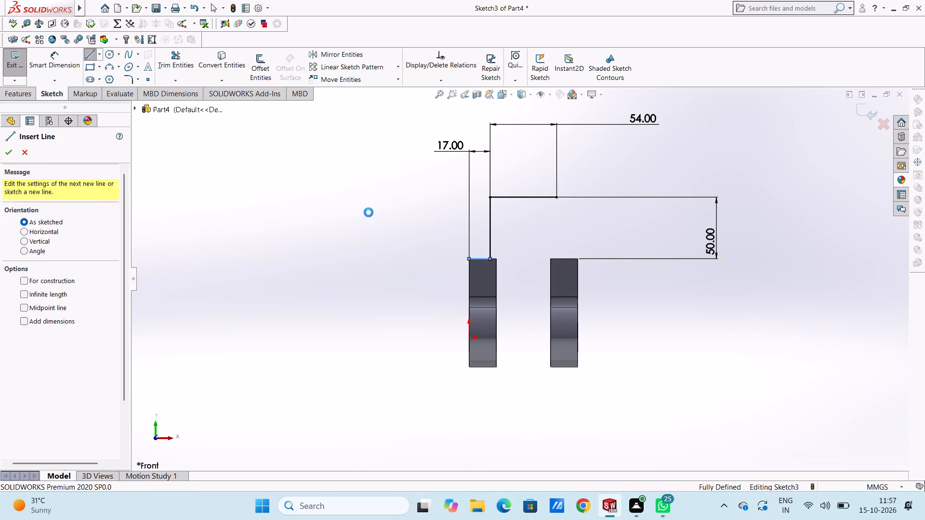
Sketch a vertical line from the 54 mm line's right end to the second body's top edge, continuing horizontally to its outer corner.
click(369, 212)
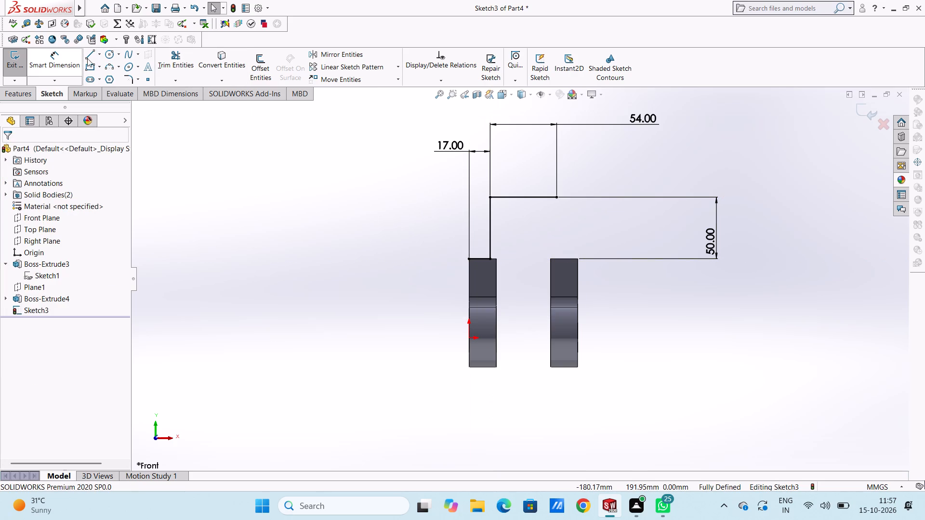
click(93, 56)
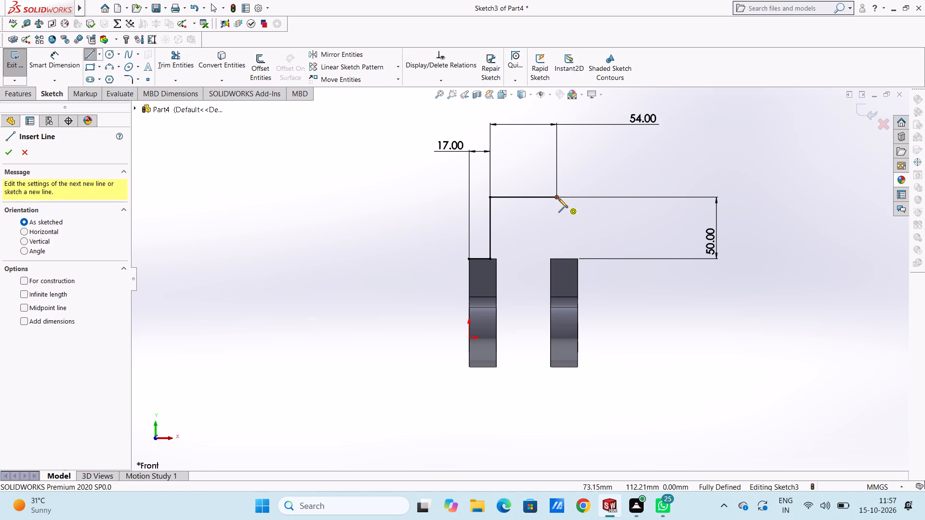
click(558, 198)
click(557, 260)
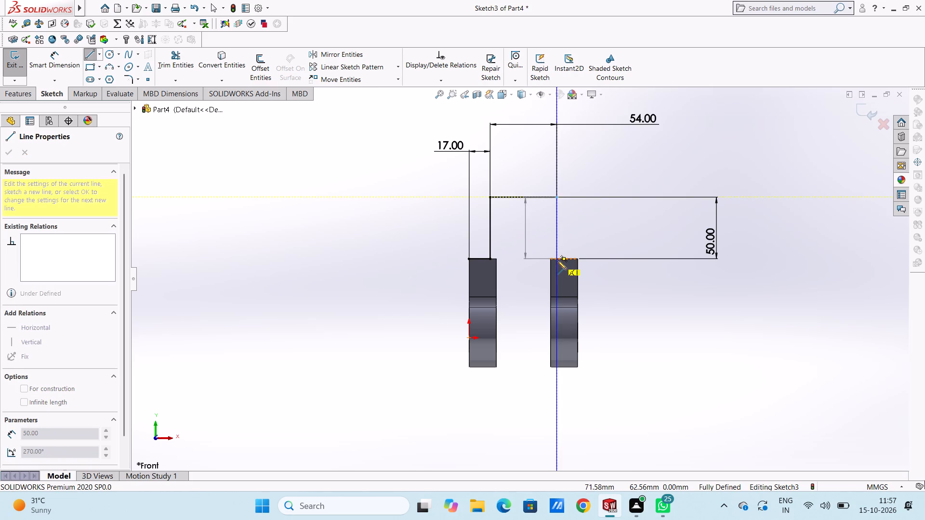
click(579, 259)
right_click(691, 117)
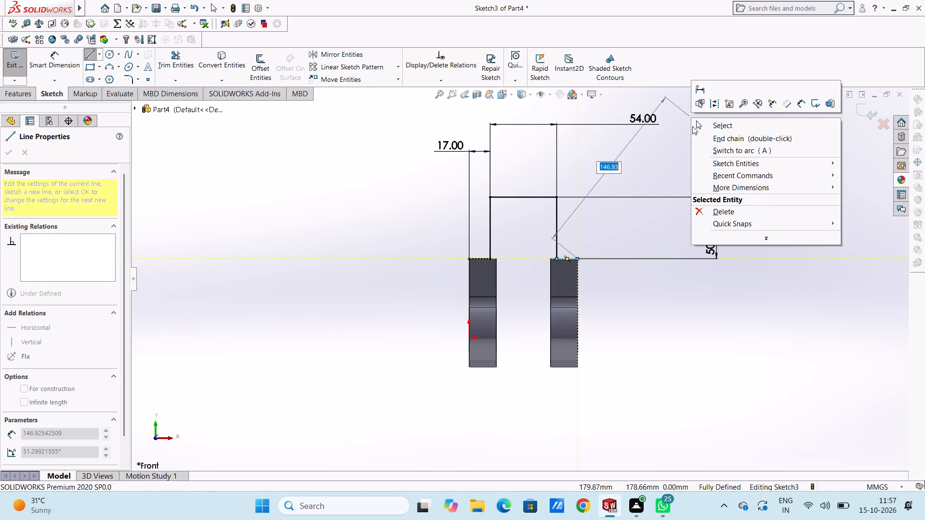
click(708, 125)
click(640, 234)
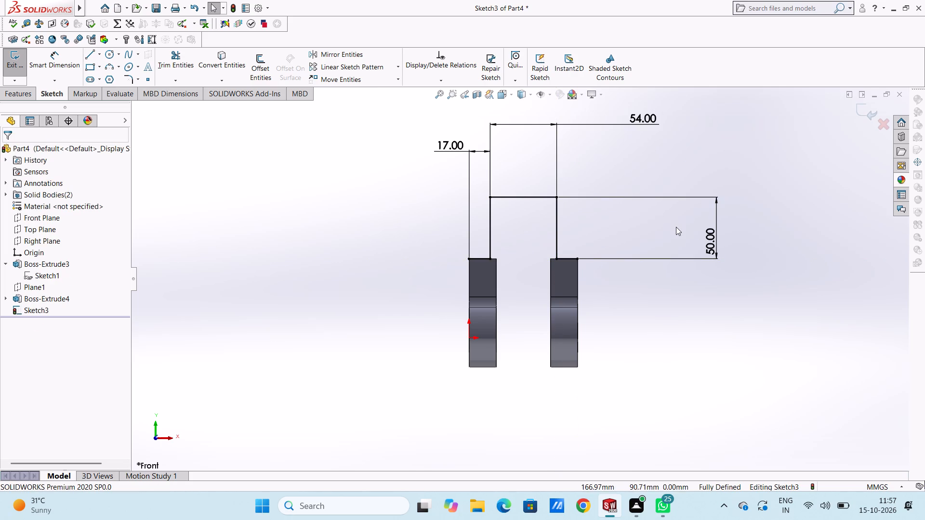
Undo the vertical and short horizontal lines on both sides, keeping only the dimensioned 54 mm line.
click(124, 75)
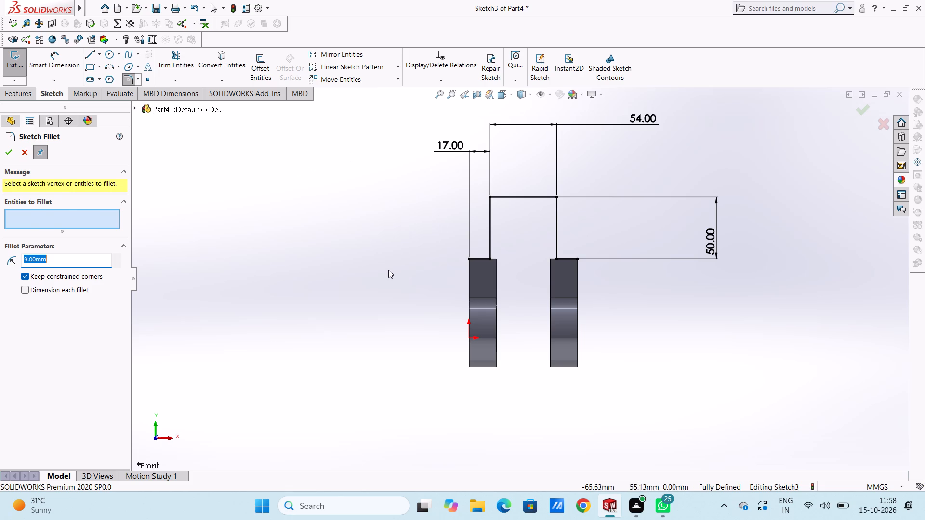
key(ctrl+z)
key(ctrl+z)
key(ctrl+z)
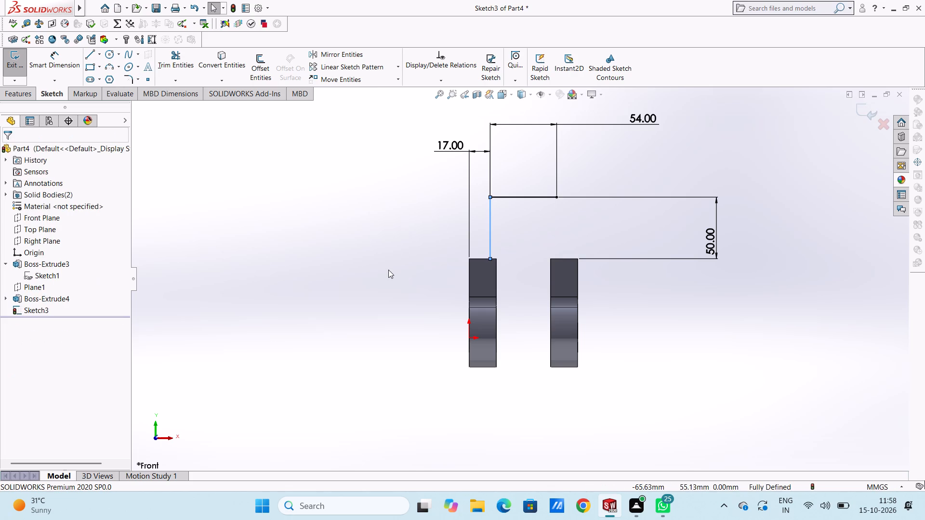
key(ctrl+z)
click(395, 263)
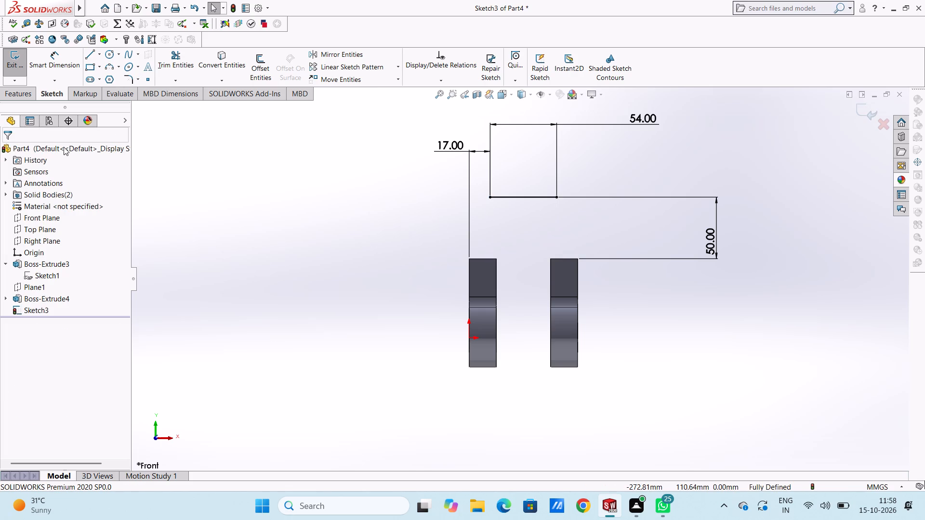
Sketch a 34 mm vertical line downward from the 54 mm line's left end.
click(84, 56)
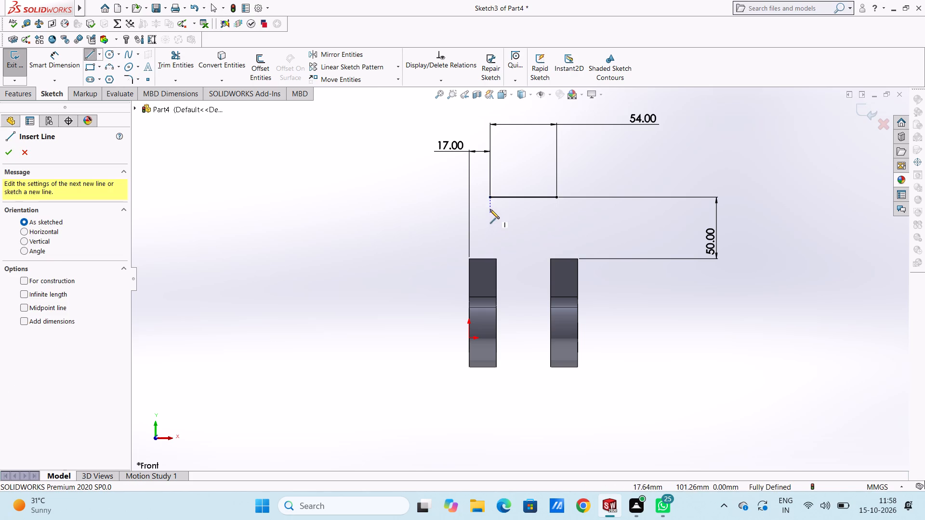
click(489, 195)
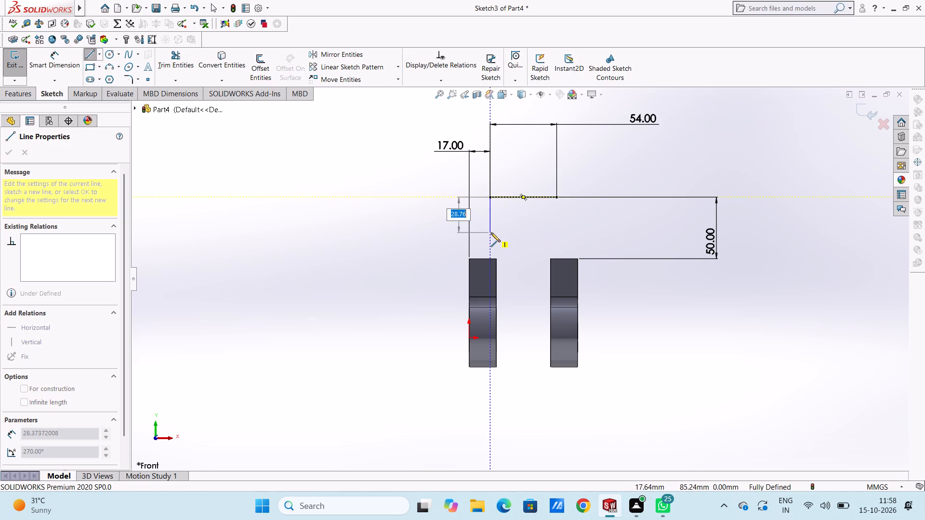
text(34)
key(Return)
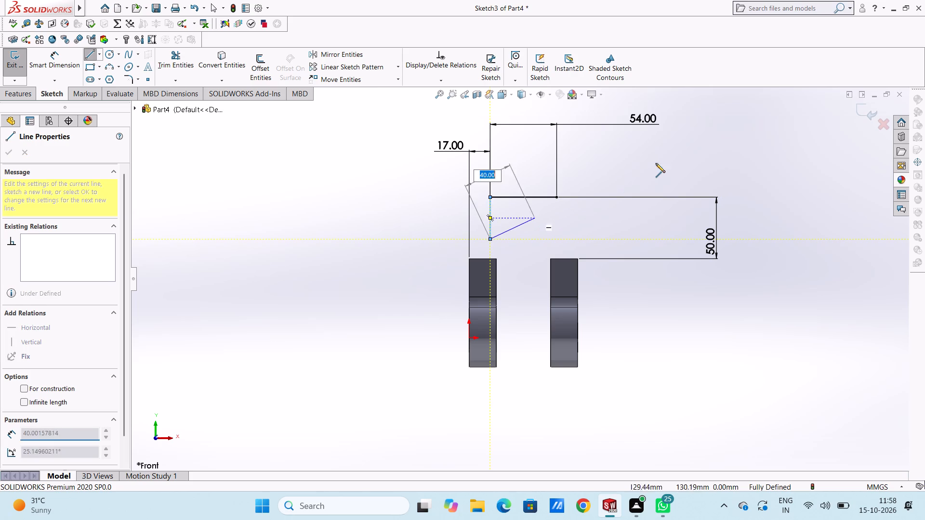
right_click(661, 156)
click(683, 164)
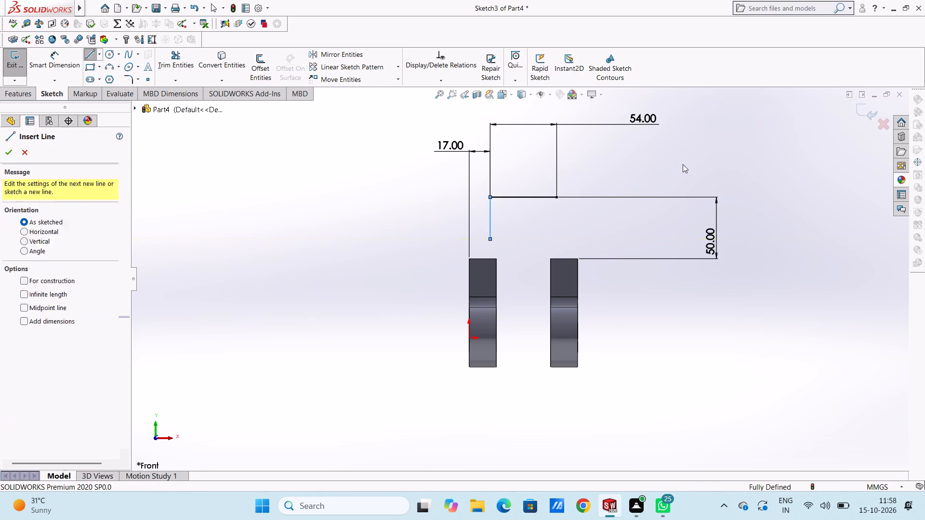
Sketch a matching vertical line downward from the 54 mm line's right end, ending level with the left vertical line.
click(96, 59)
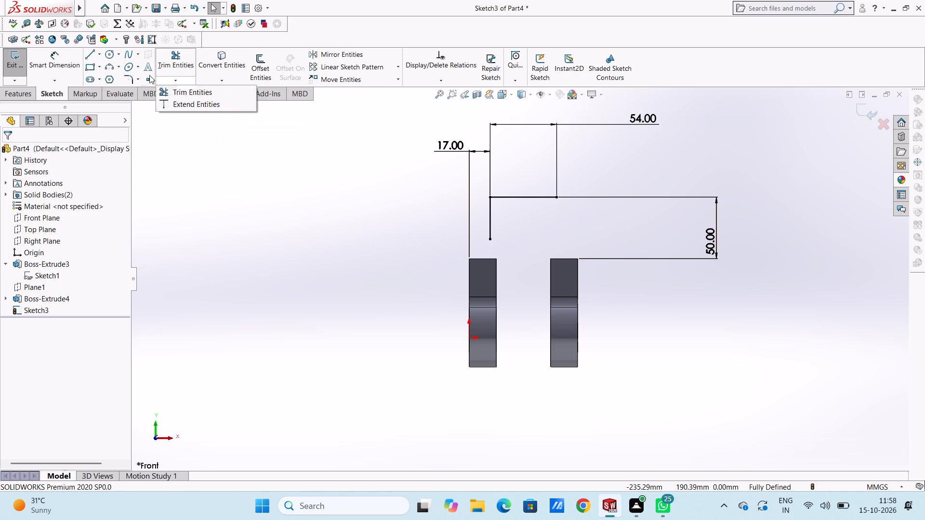
click(95, 54)
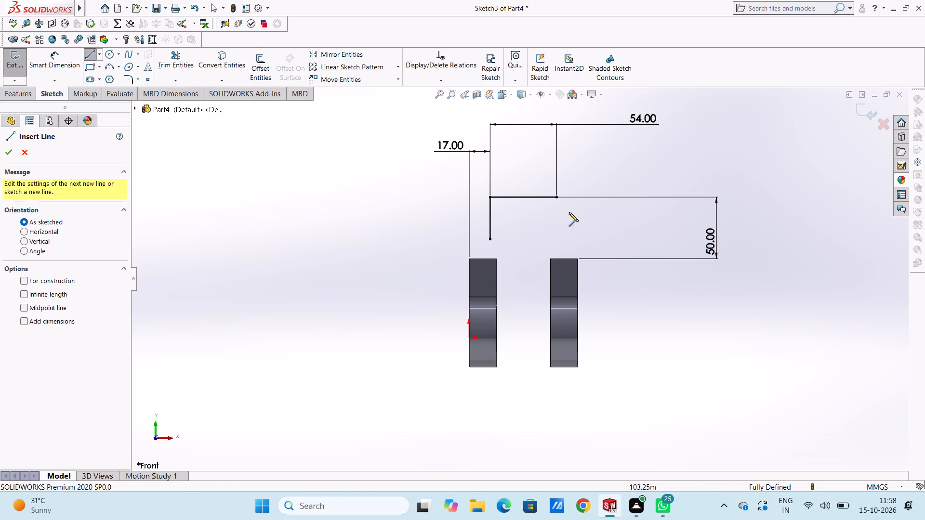
click(558, 196)
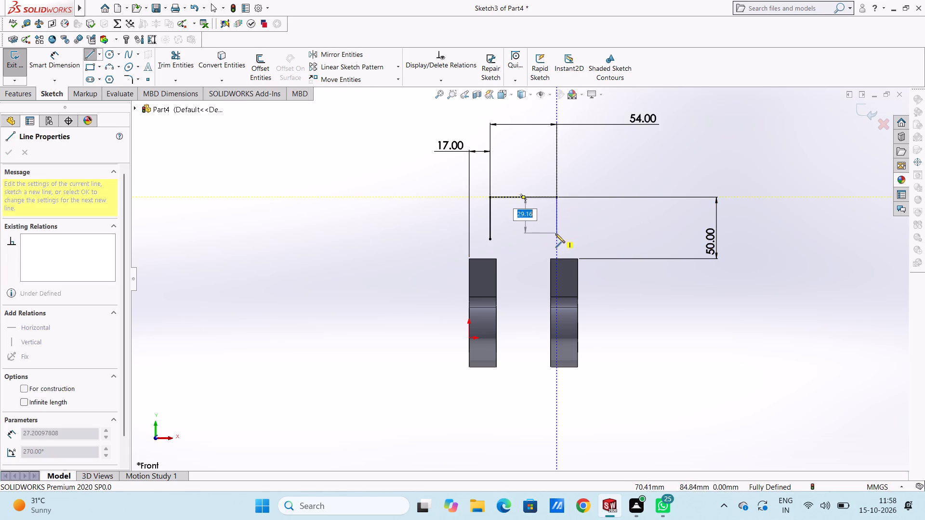
click(556, 240)
right_click(687, 141)
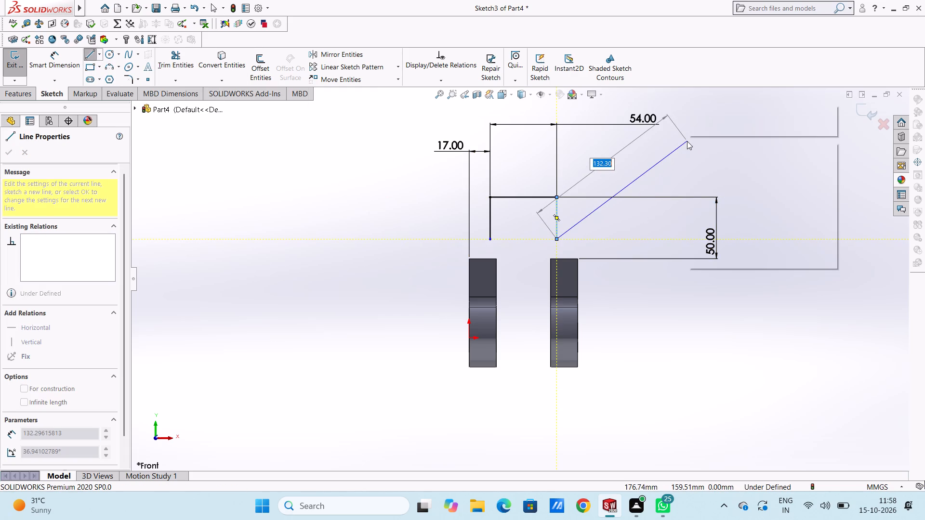
click(697, 149)
click(661, 170)
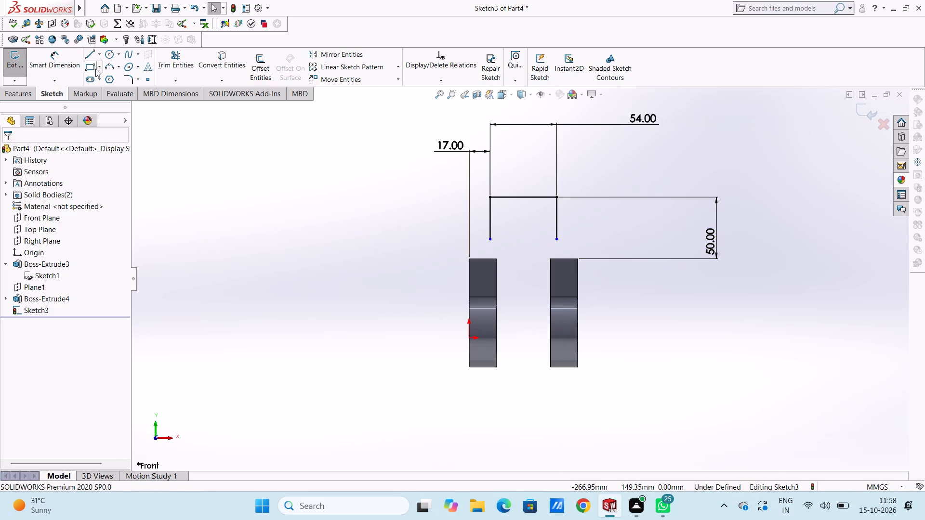
Sketch a three-point arc of 15 mm radius from the first body's outer top corner to the left vertical line's lower end.
click(108, 66)
scroll(502, 252, down, 3)
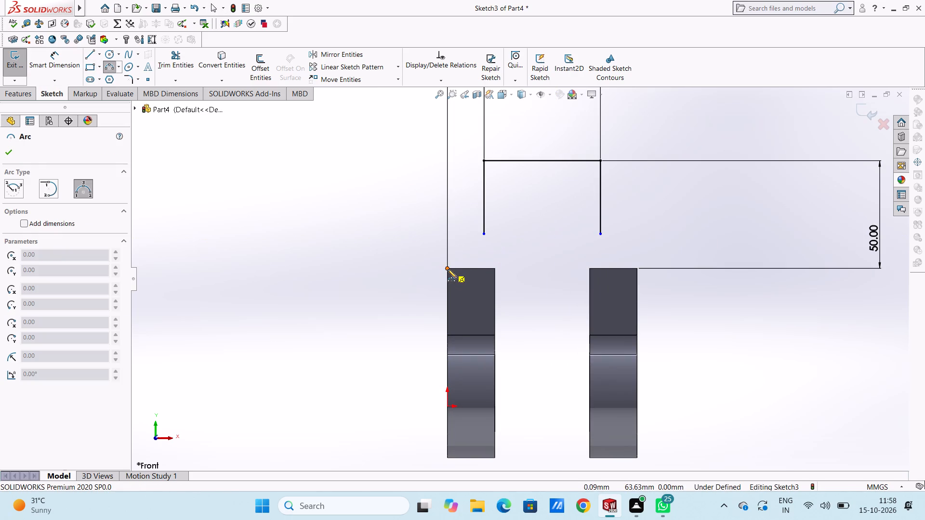
click(448, 269)
click(484, 235)
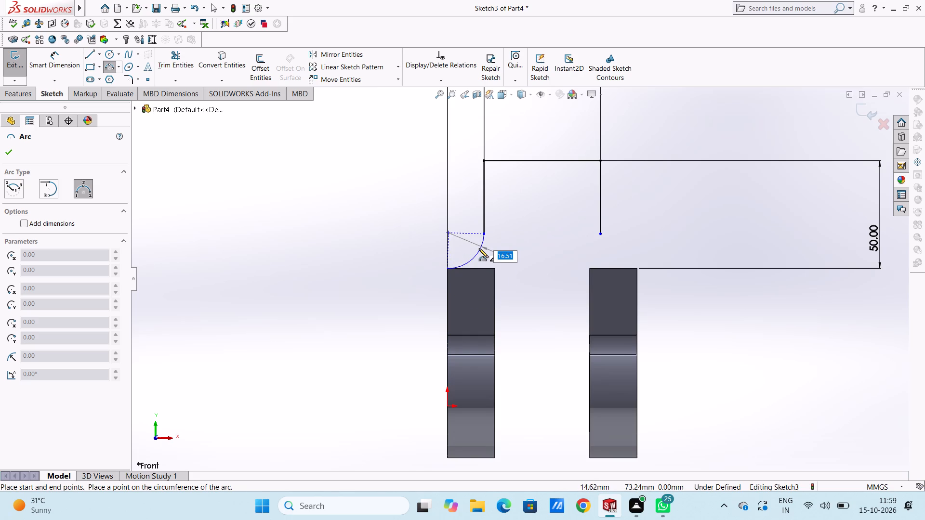
text(15)
key(Return)
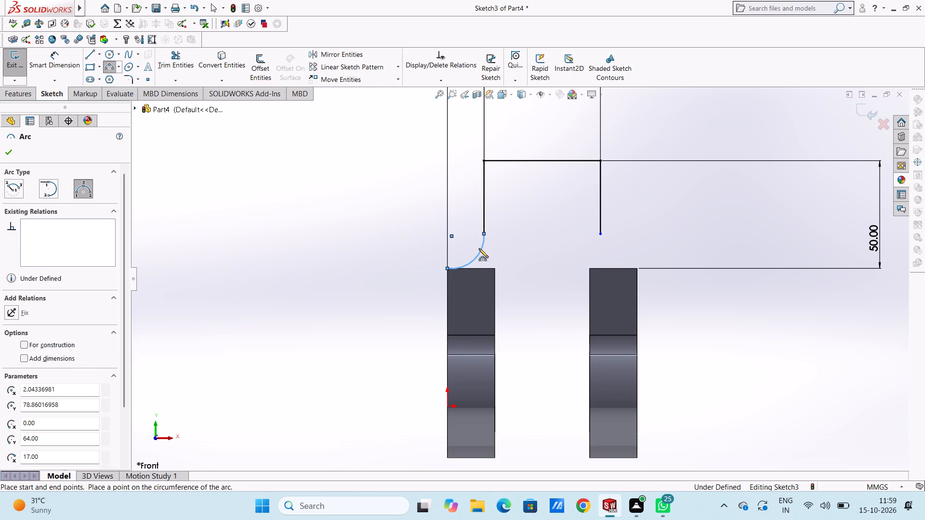
Sketch a three-point arc of 16 mm radius from the right vertical line's lower end to the second body's outer top corner.
click(602, 235)
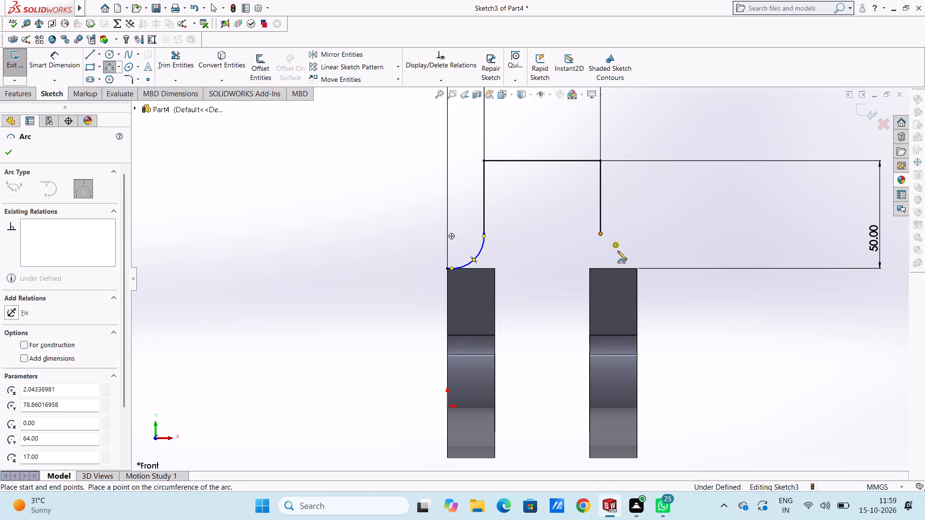
click(637, 269)
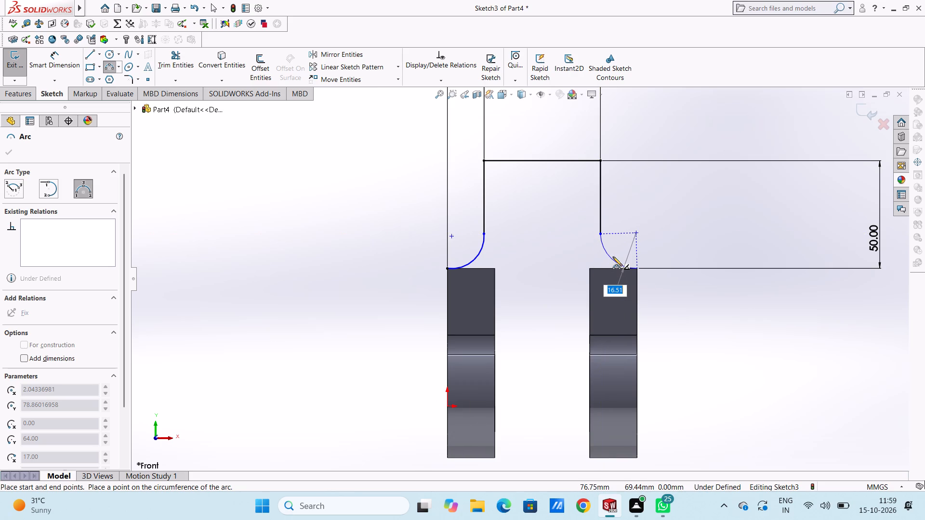
text(16)
key(Return)
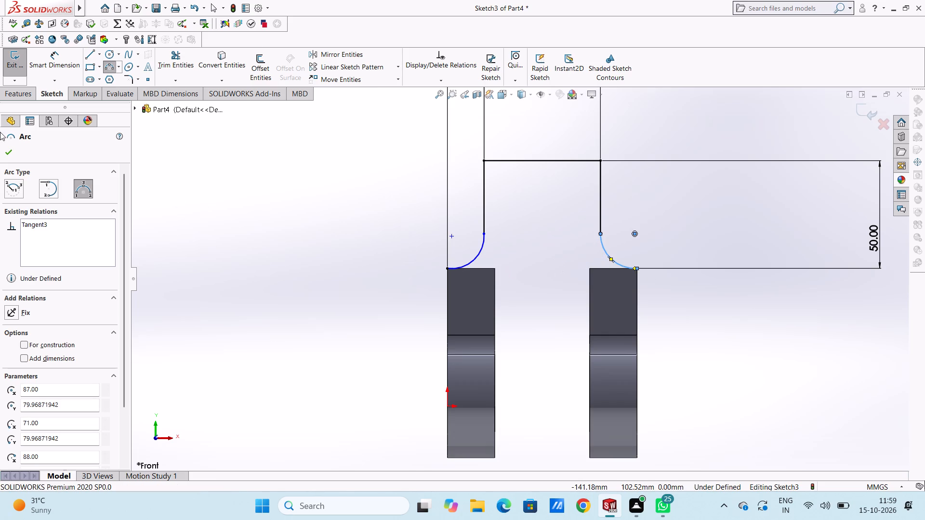
click(17, 155)
click(8, 151)
Dimension the left arc's radius as 16 mm.
click(67, 52)
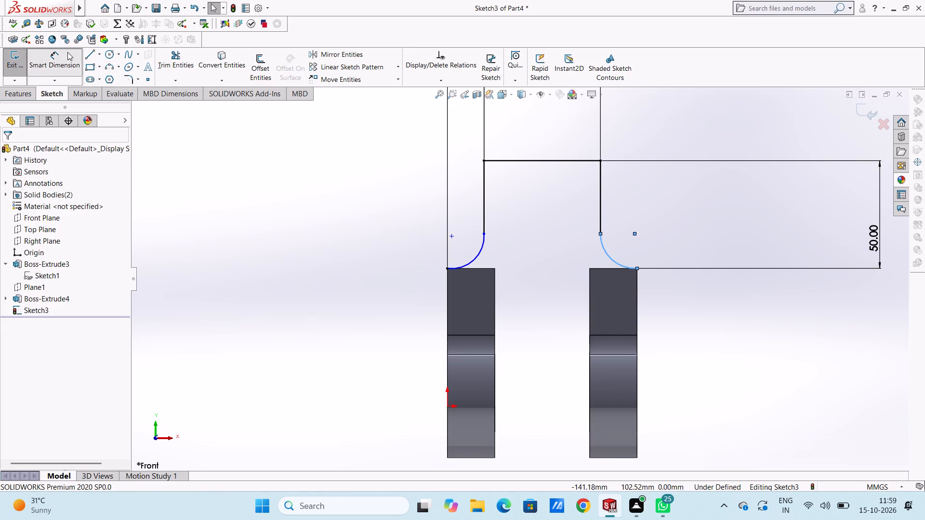
click(481, 254)
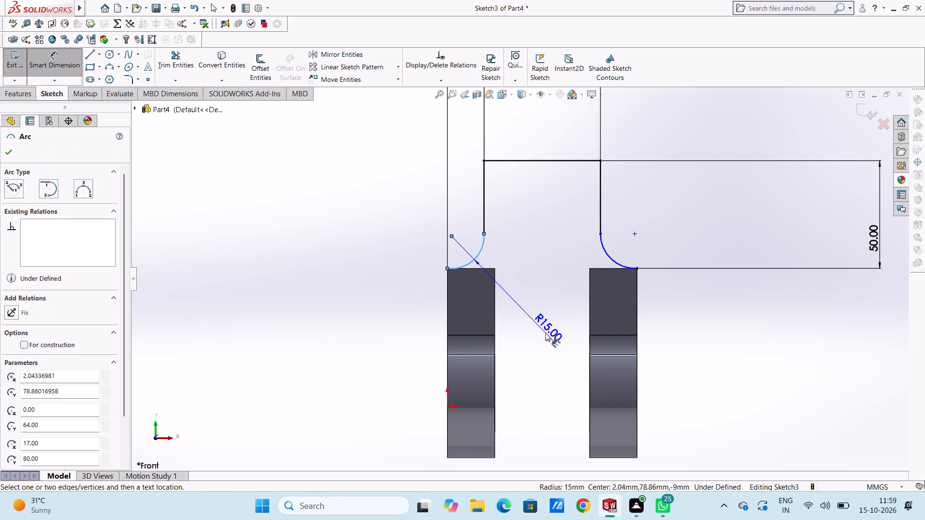
click(546, 340)
text(16)
key(Return)
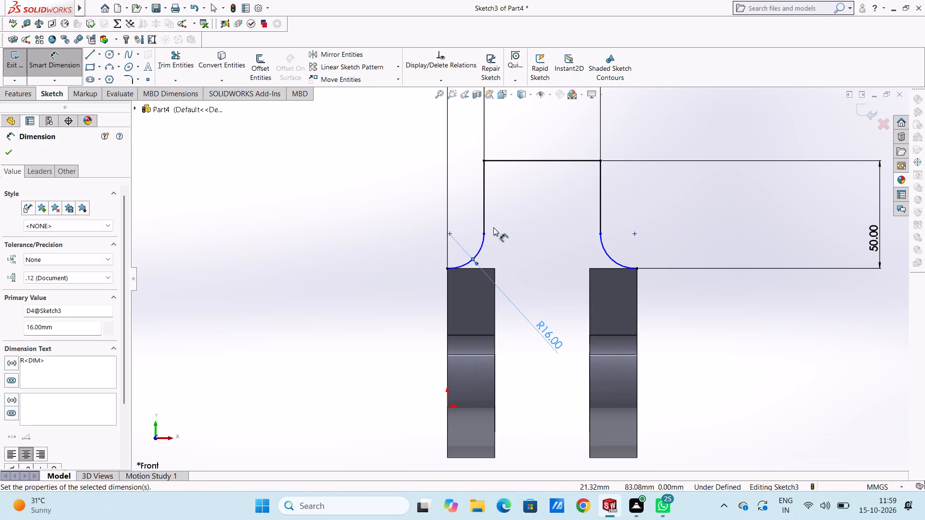
click(493, 227)
Dimension the right arc's radius as 16 mm.
click(606, 255)
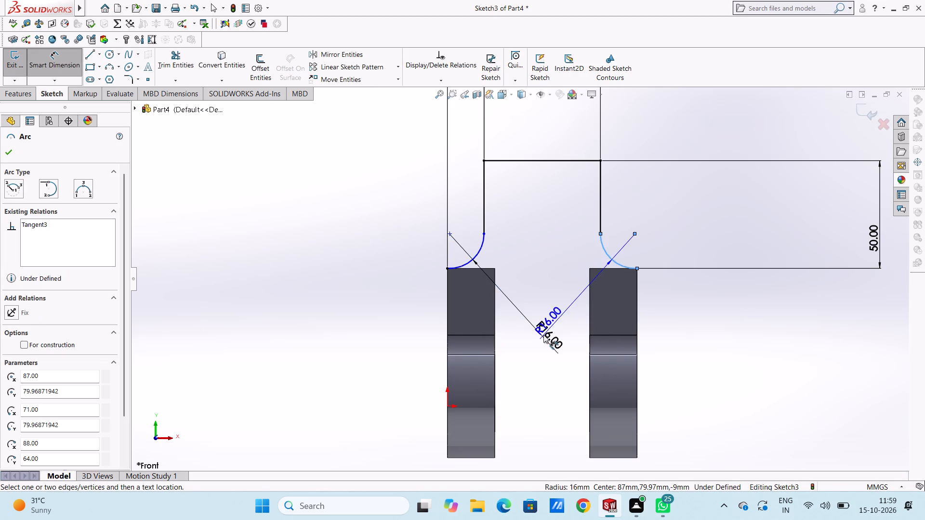
click(514, 339)
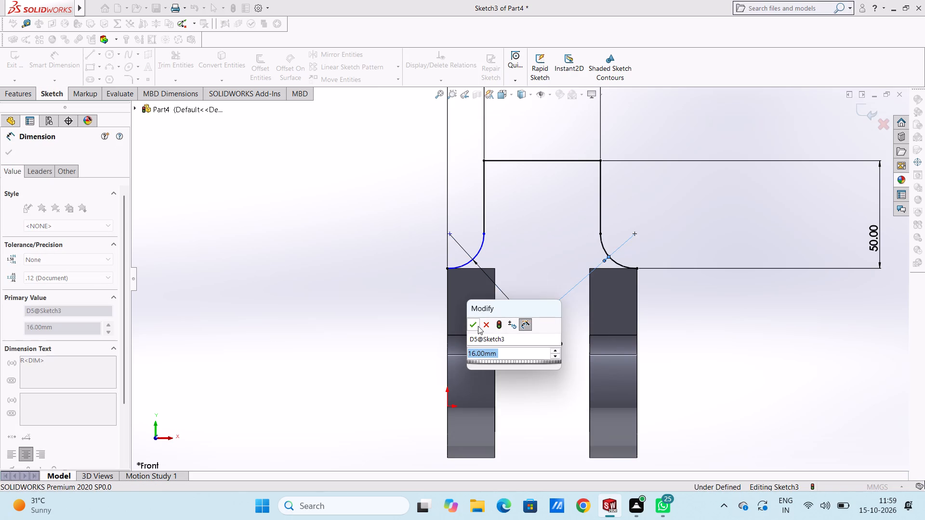
click(476, 324)
click(404, 327)
scroll(537, 263, down, 3)
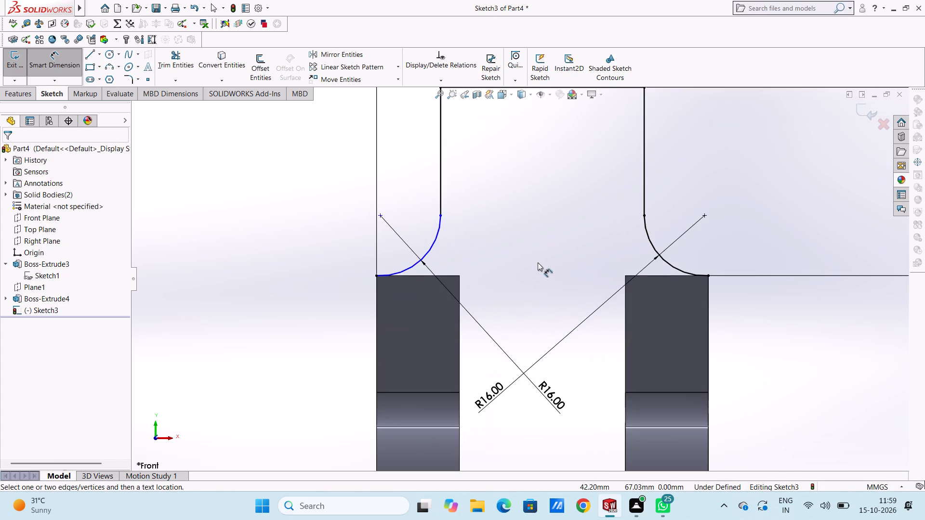
scroll(538, 262, up, 3)
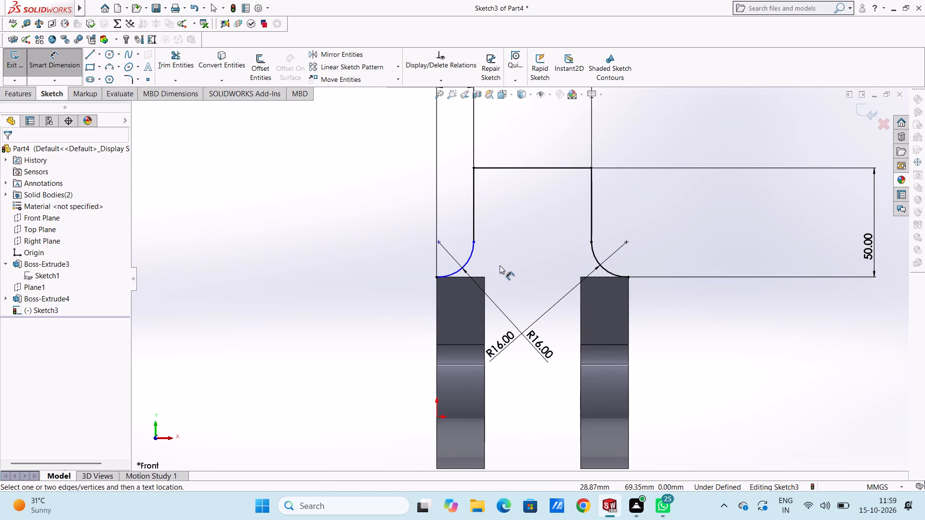
key(Escape)
key(Escape)
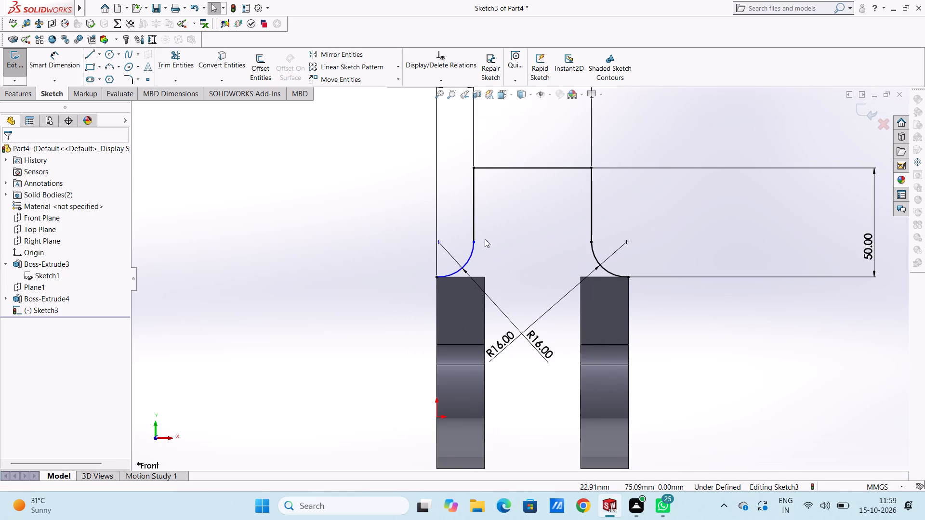
Dimension the left vertical line's length as 34 mm.
click(74, 63)
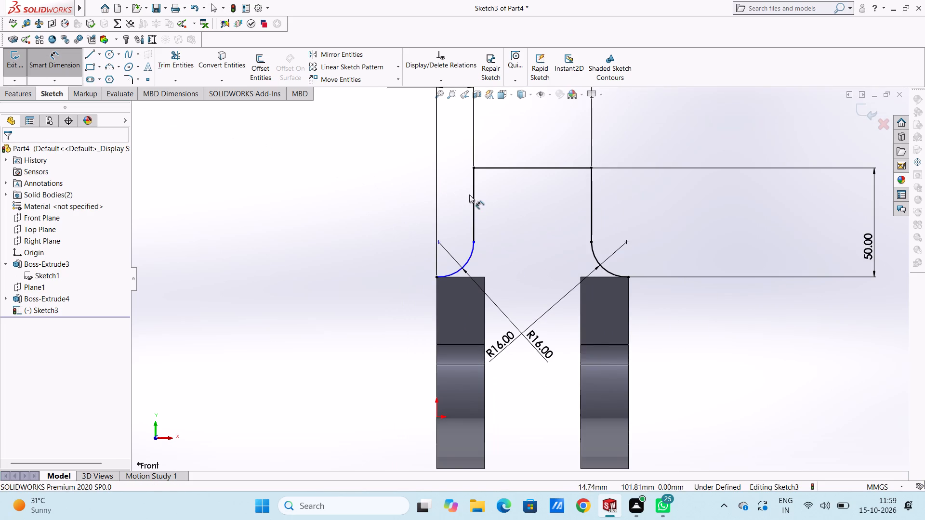
click(475, 198)
click(251, 202)
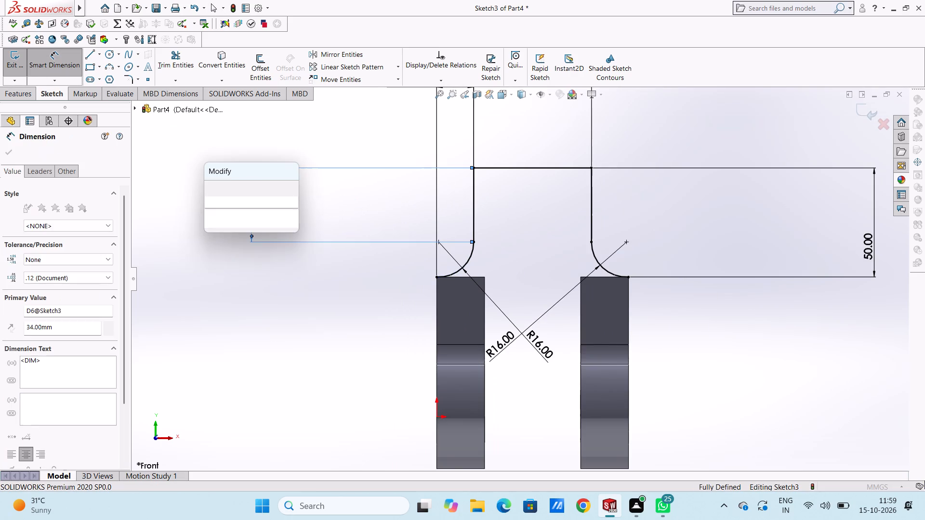
double_click(209, 188)
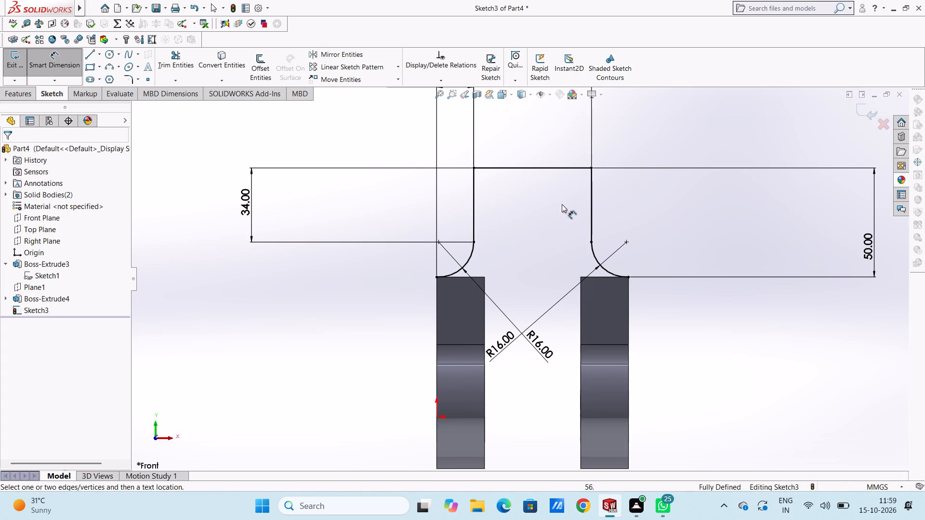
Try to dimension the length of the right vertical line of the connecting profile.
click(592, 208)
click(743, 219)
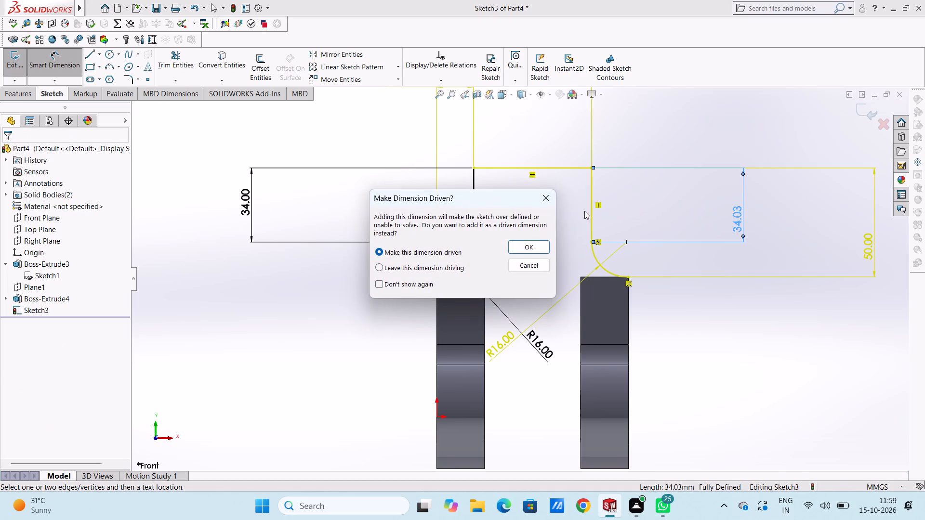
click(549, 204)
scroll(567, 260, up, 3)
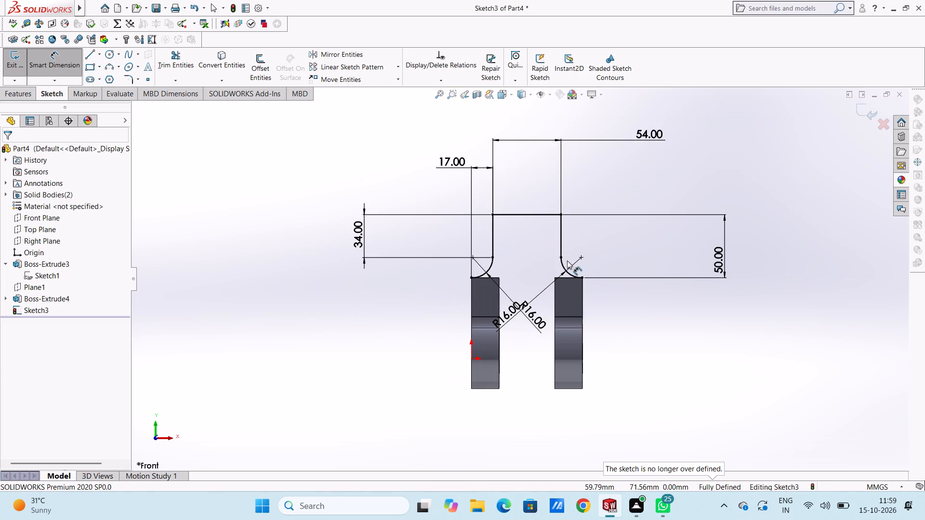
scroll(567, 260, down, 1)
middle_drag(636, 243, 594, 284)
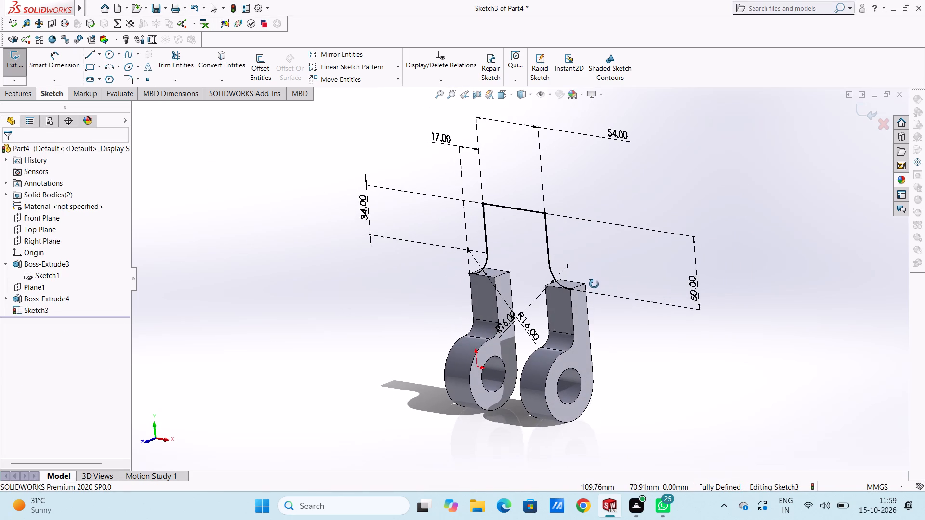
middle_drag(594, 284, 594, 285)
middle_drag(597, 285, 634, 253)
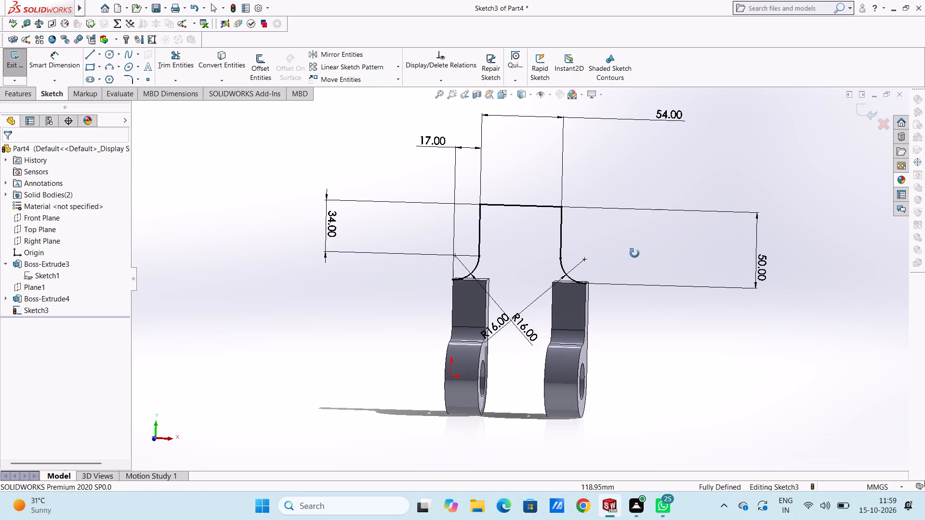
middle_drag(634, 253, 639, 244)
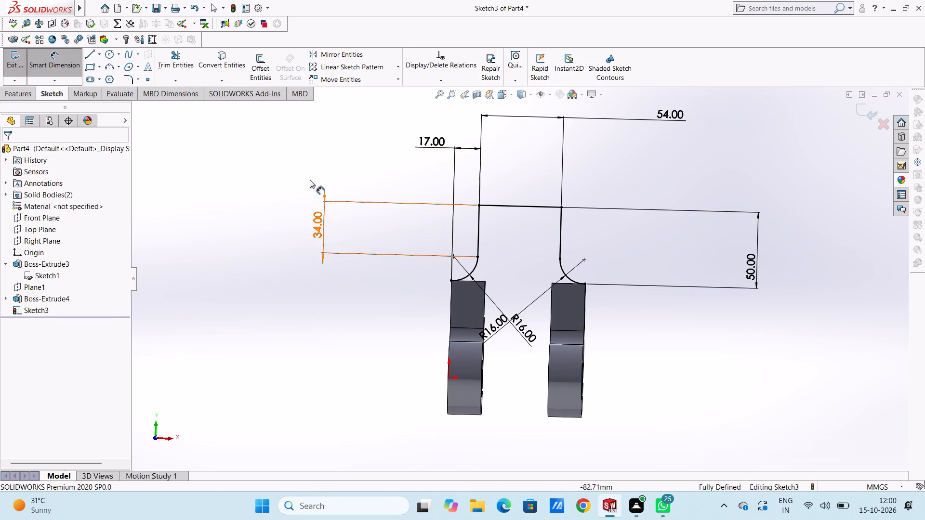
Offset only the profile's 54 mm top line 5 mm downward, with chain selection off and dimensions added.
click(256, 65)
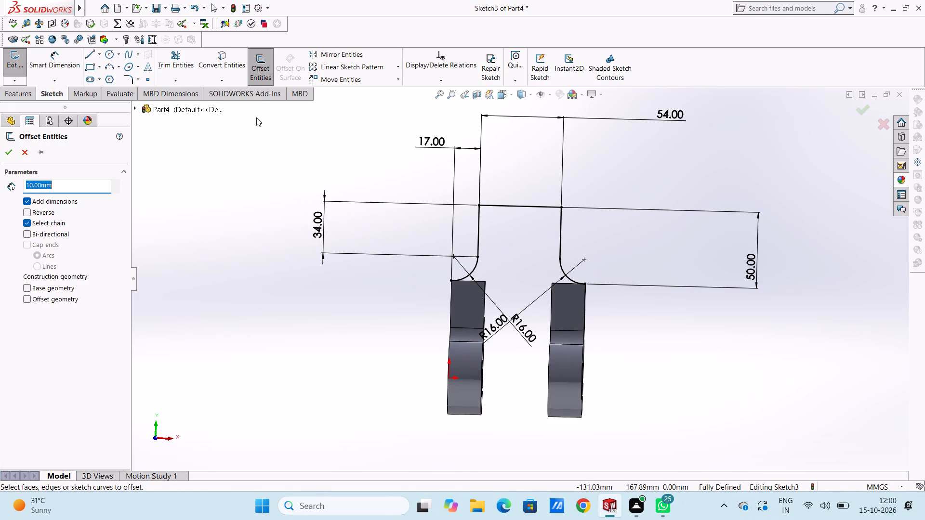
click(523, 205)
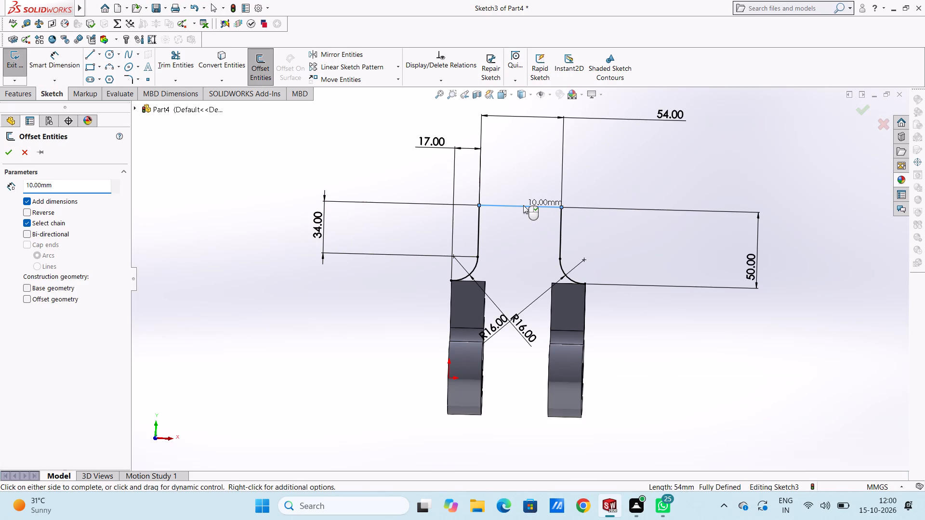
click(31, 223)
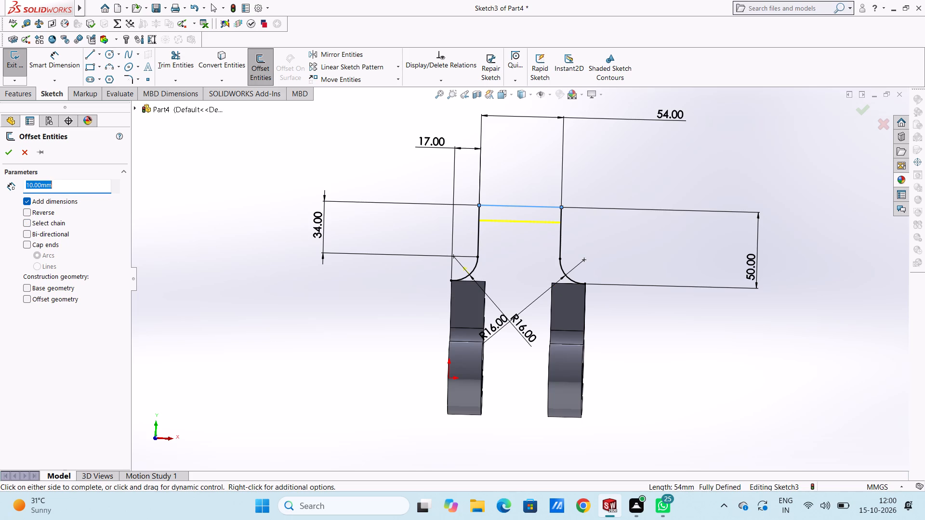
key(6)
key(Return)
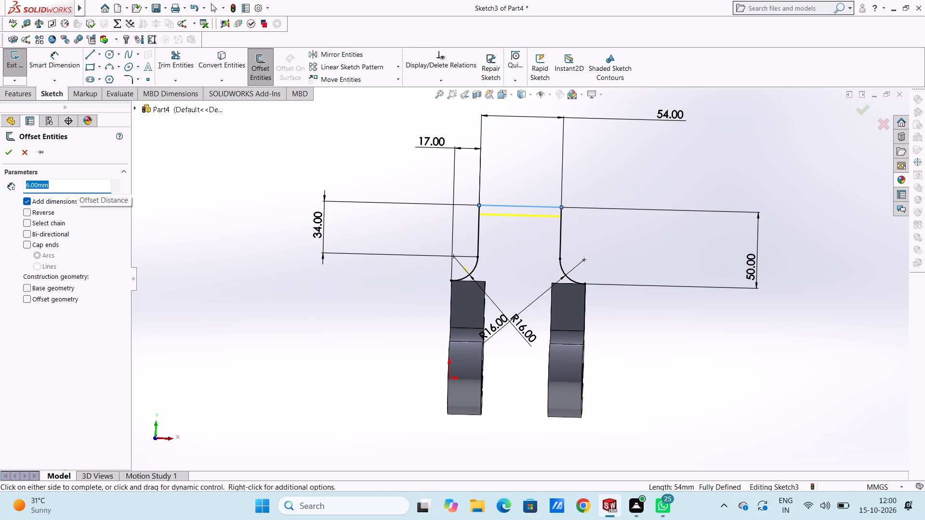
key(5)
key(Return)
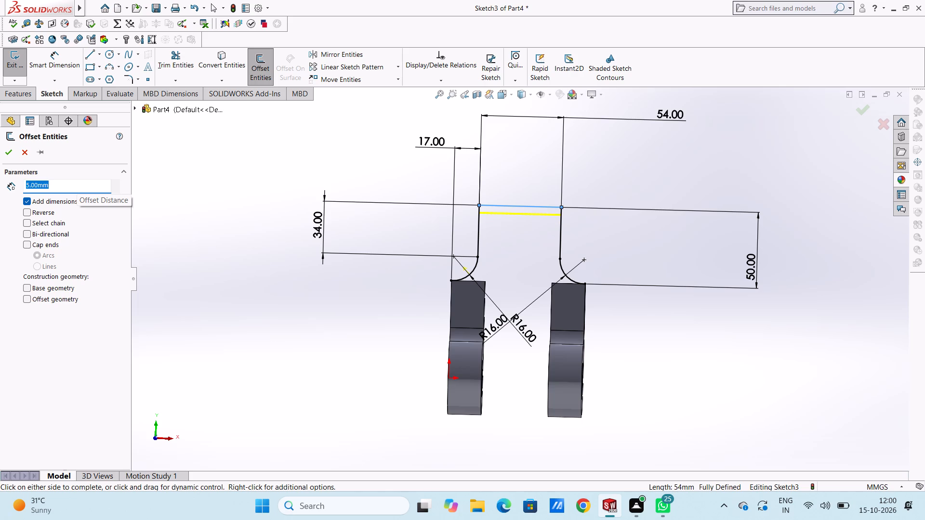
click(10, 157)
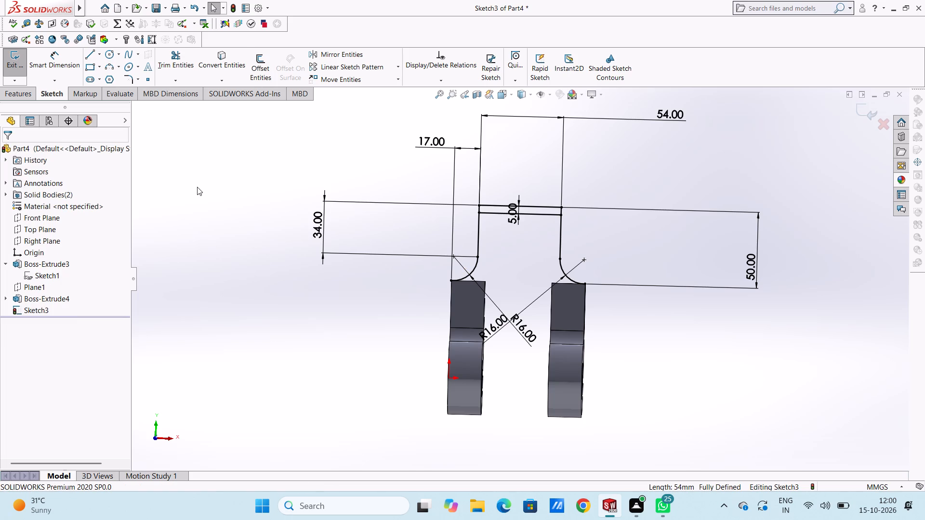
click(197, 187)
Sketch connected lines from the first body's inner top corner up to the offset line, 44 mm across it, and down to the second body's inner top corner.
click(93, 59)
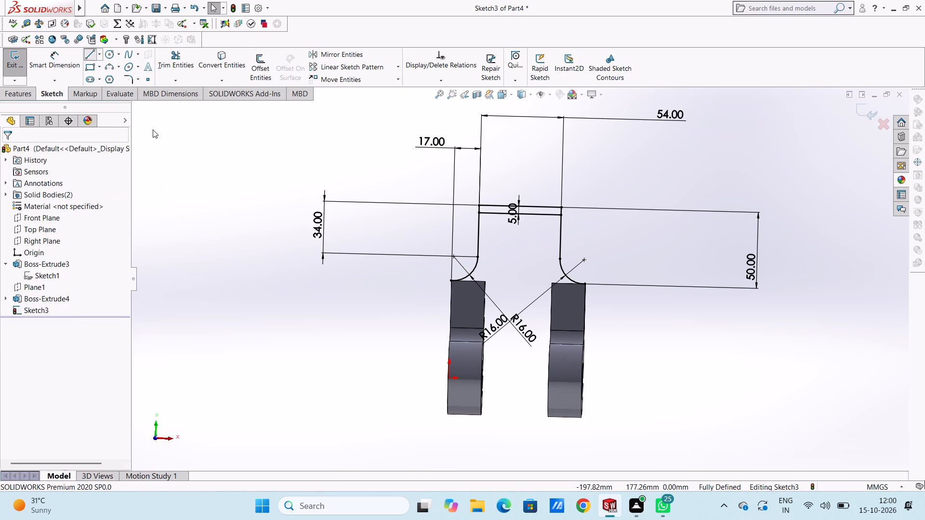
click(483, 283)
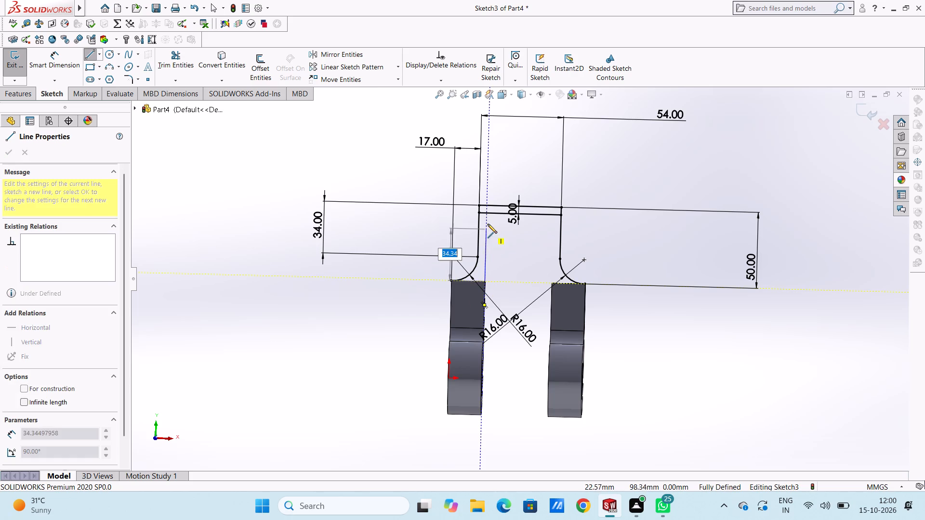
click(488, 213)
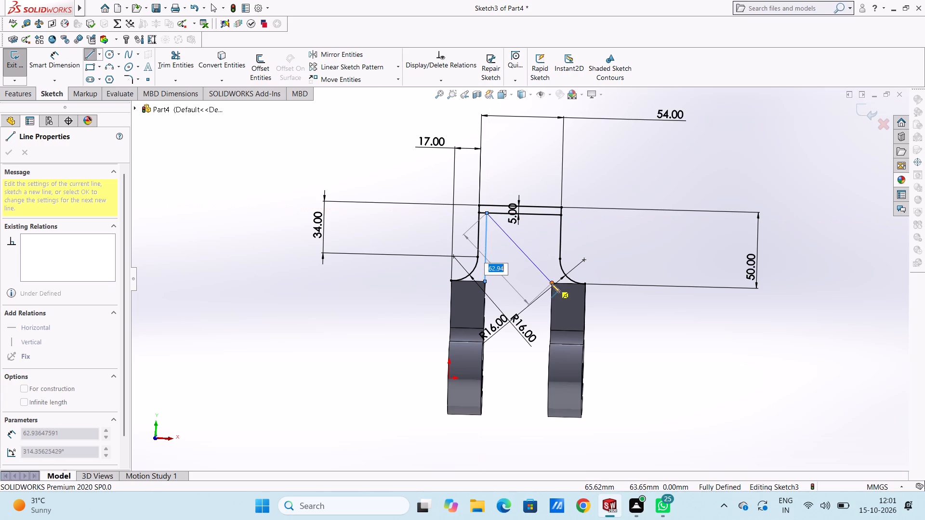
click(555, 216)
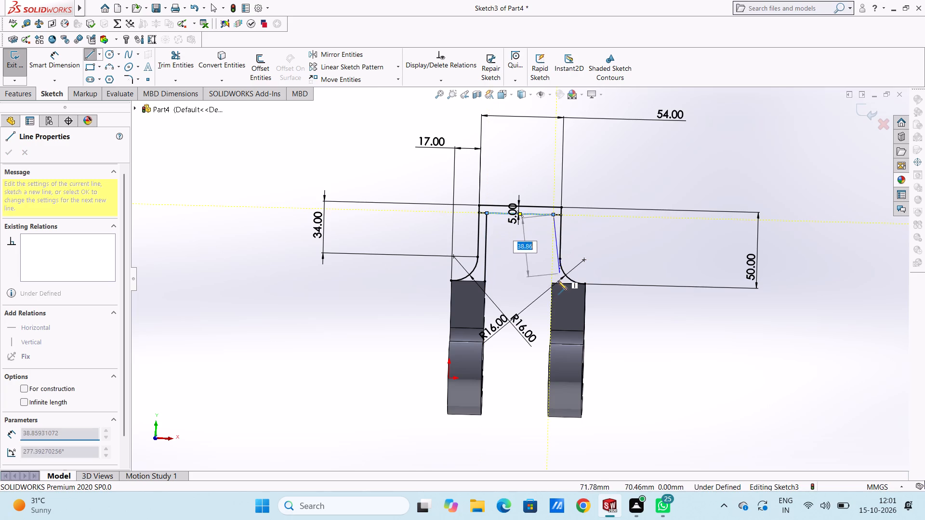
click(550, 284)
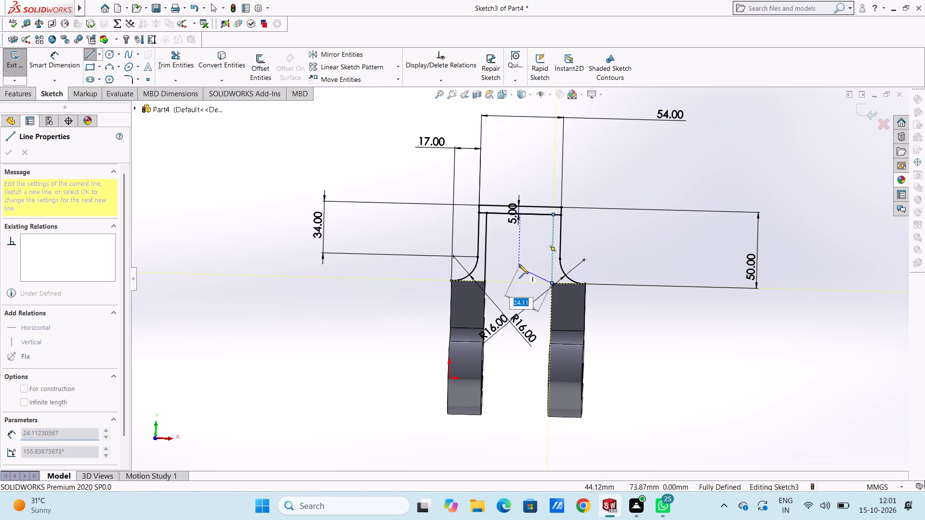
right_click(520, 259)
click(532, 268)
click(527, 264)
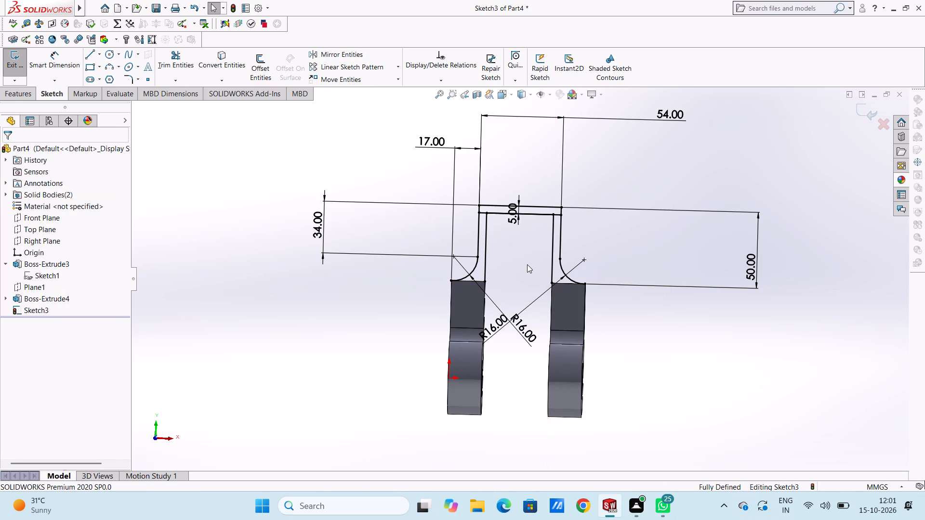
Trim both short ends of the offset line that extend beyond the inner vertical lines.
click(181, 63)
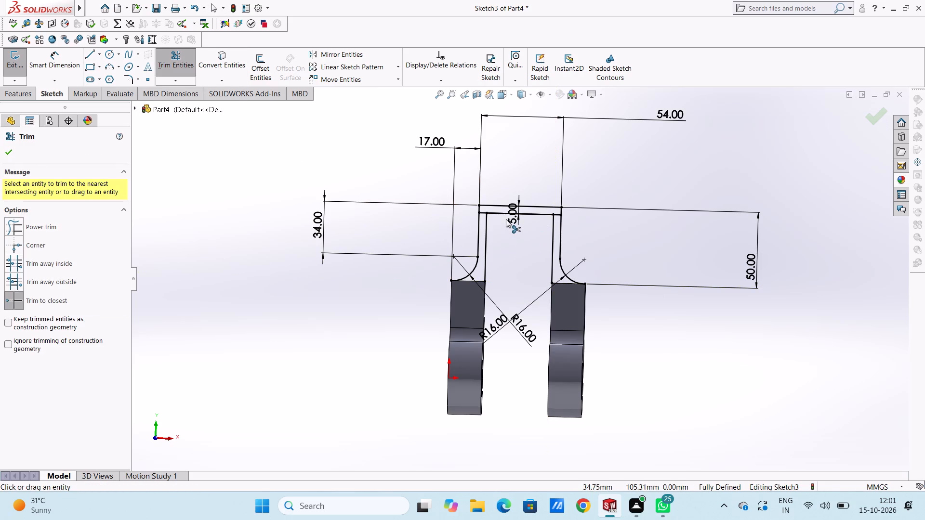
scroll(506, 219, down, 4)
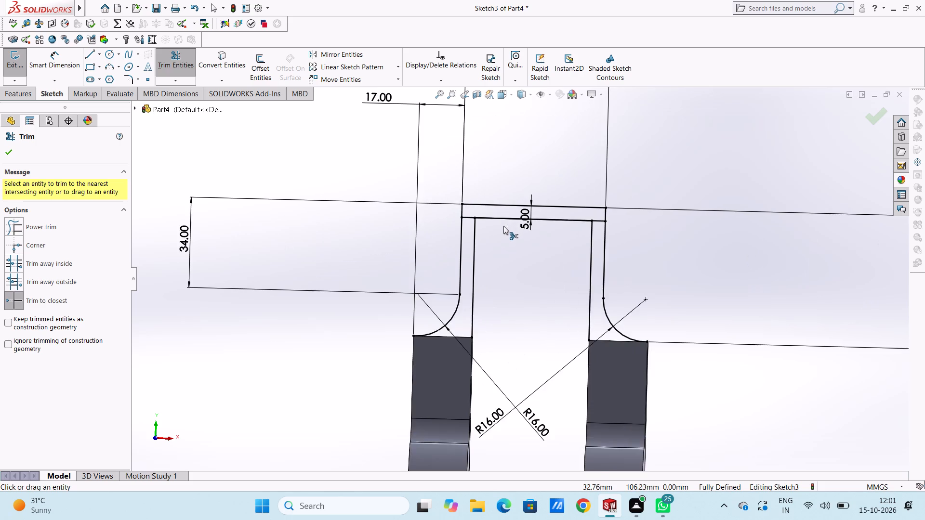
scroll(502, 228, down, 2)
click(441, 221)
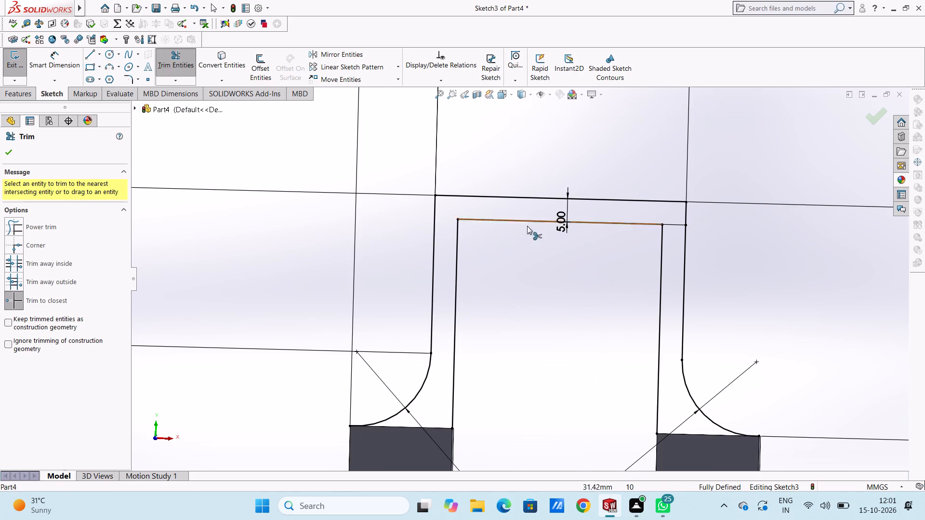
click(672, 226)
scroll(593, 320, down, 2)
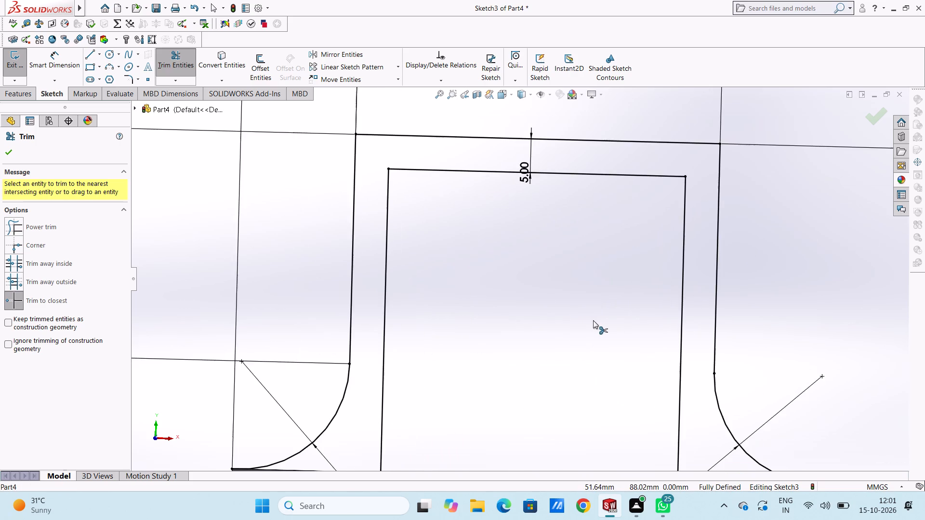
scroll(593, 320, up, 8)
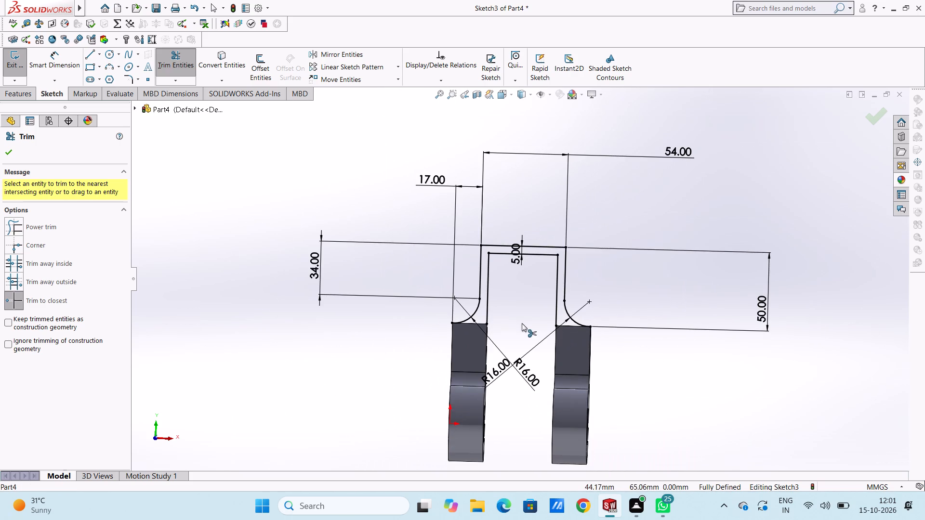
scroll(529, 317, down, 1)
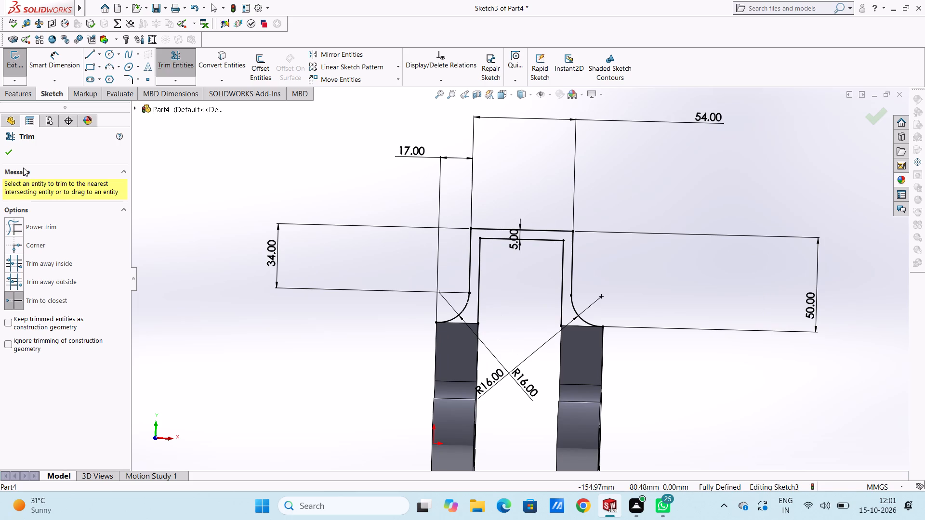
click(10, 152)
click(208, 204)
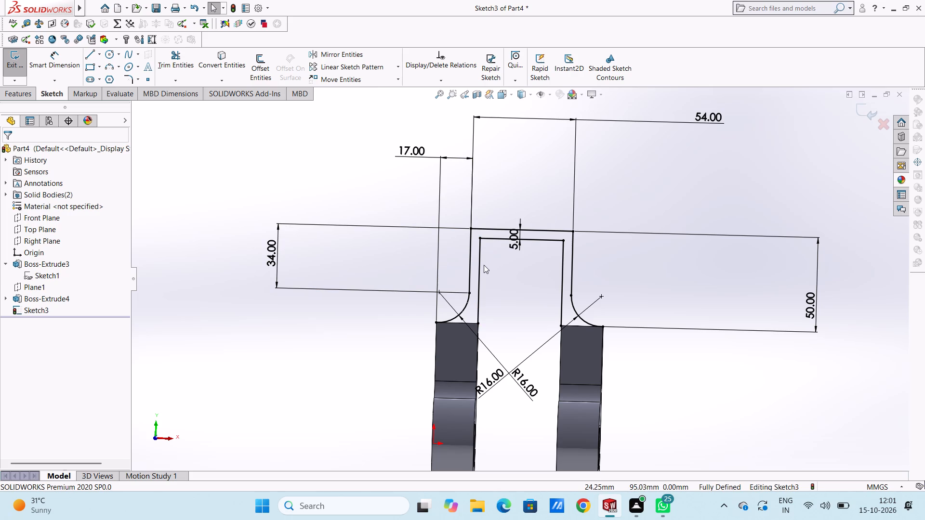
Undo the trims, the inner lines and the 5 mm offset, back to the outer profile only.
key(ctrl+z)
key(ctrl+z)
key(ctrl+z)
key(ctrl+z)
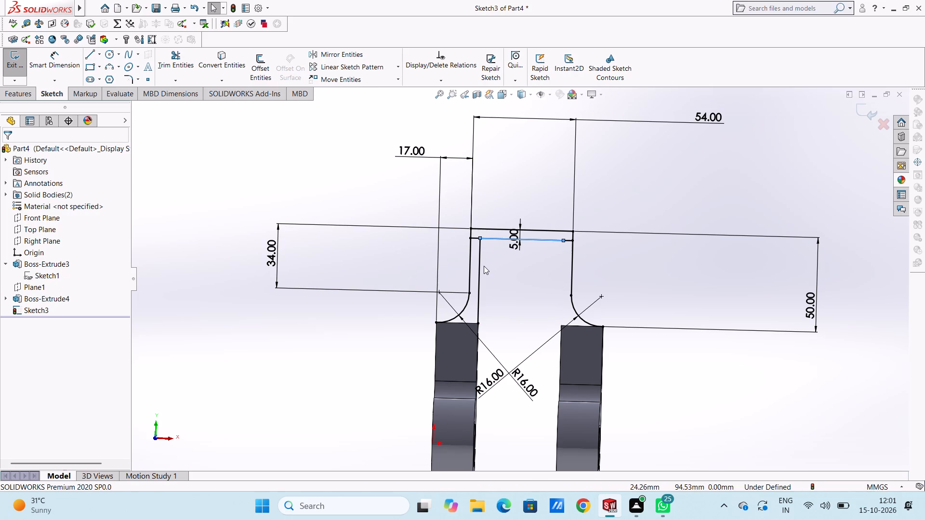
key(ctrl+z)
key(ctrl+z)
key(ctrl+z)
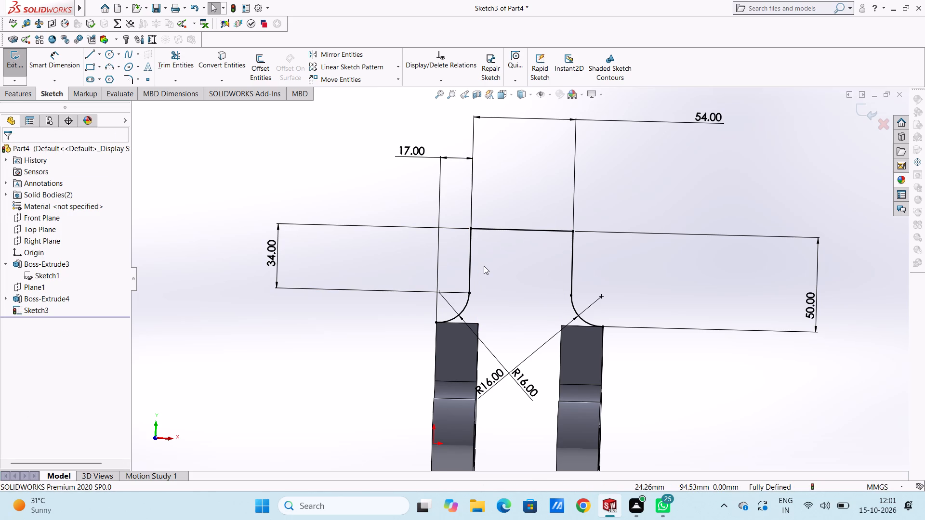
Sketch an 88 mm horizontal line joining the two bodies' outer top corners at the arc ends.
scroll(422, 325, up, 3)
scroll(550, 349, down, 4)
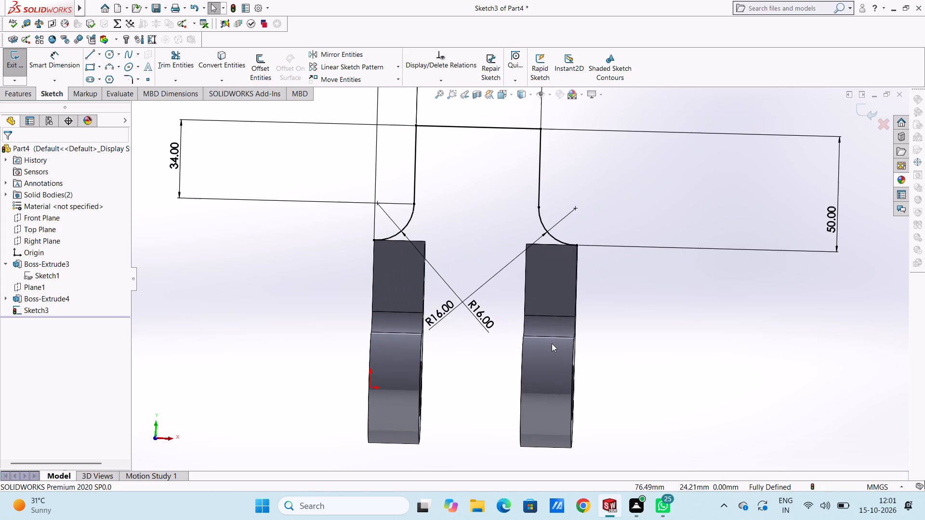
click(91, 56)
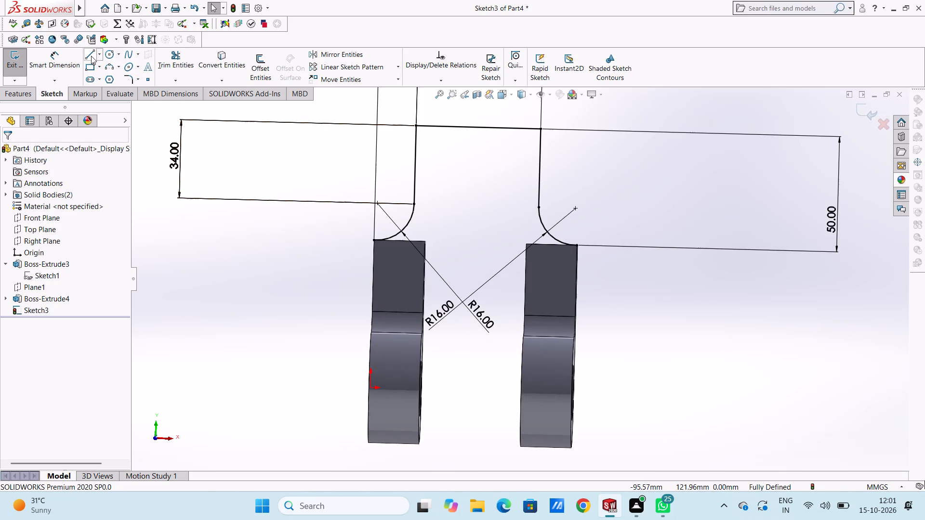
scroll(512, 279, up, 3)
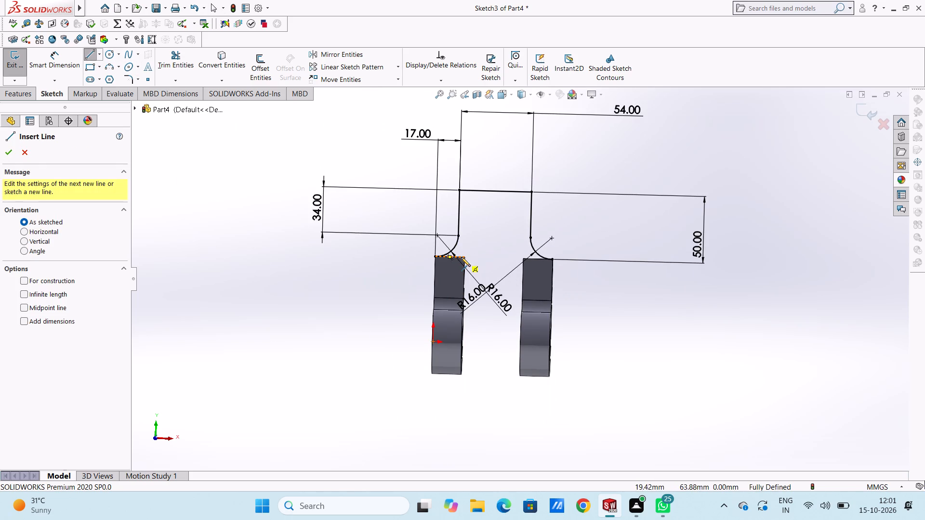
click(436, 257)
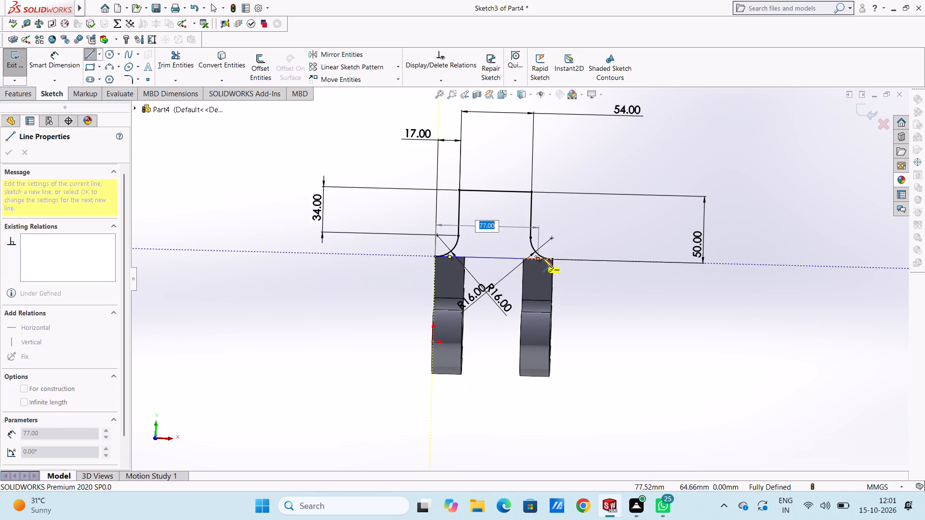
click(553, 261)
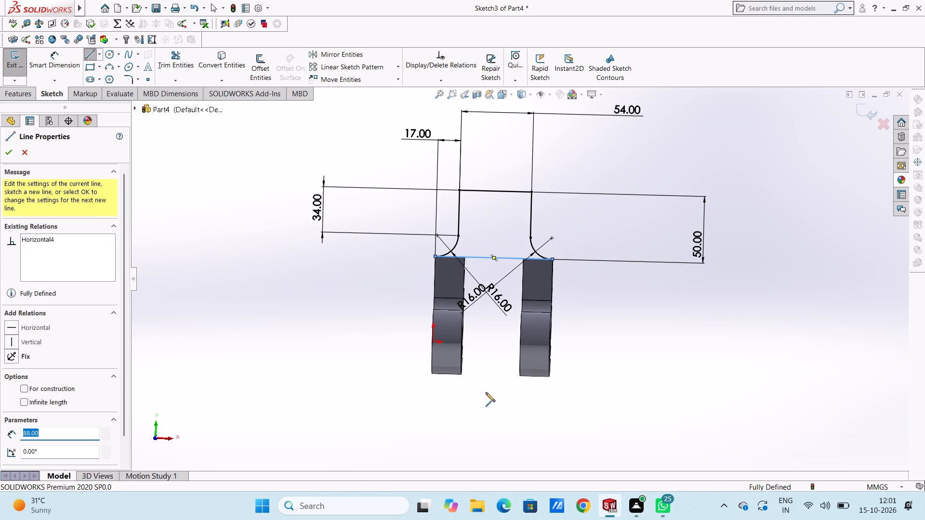
right_click(482, 383)
click(496, 389)
click(467, 396)
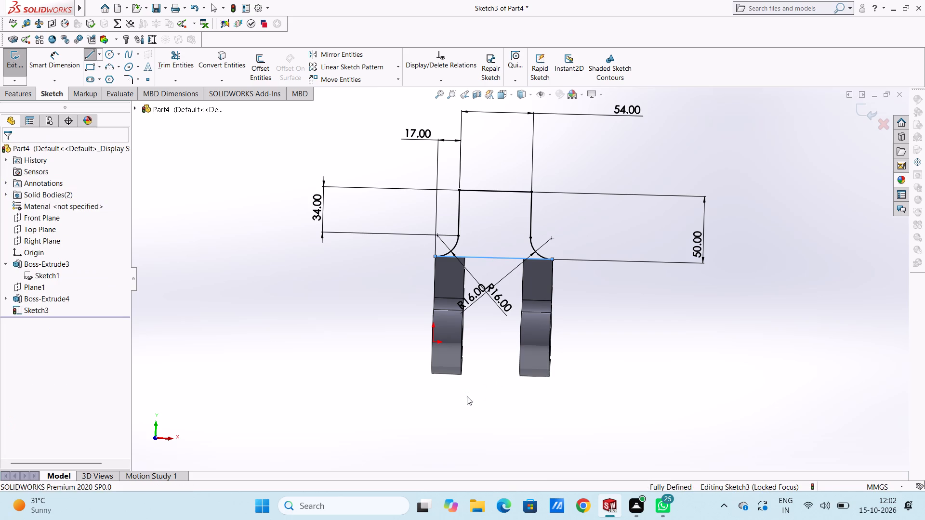
Offset the 88 mm horizontal line 5 mm downward, keeping the offset dimension.
scroll(520, 270, down, 3)
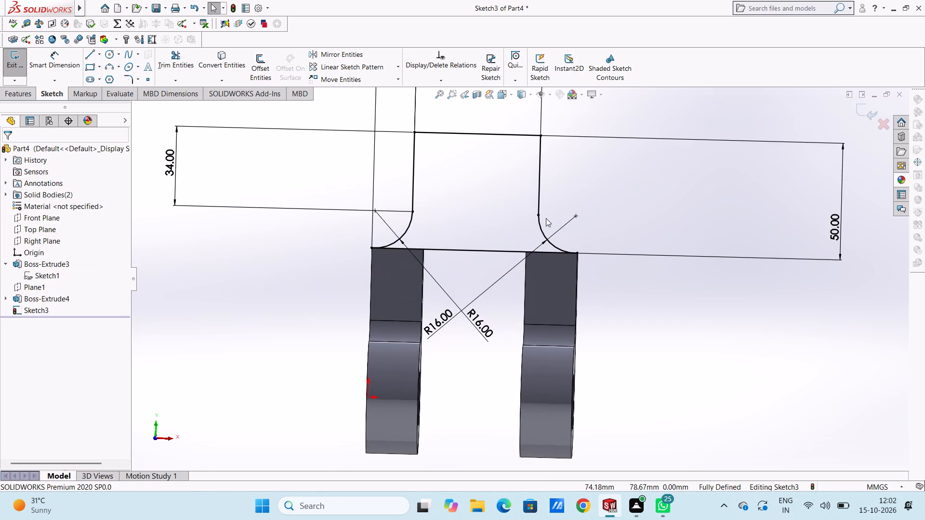
scroll(546, 218, up, 4)
click(264, 58)
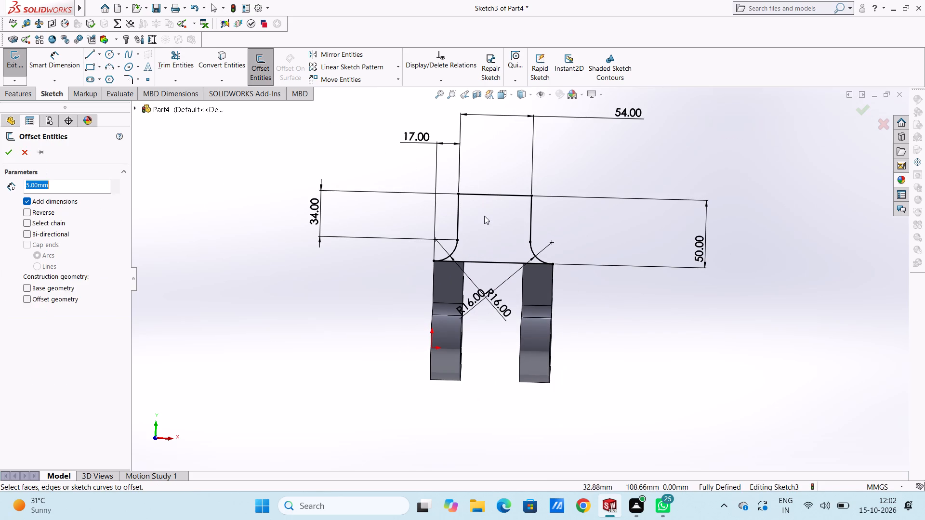
click(492, 264)
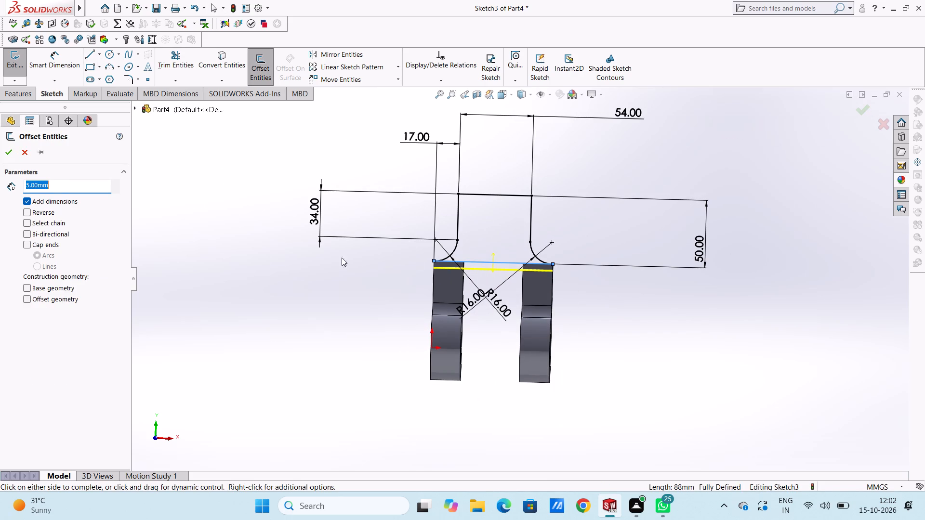
click(7, 155)
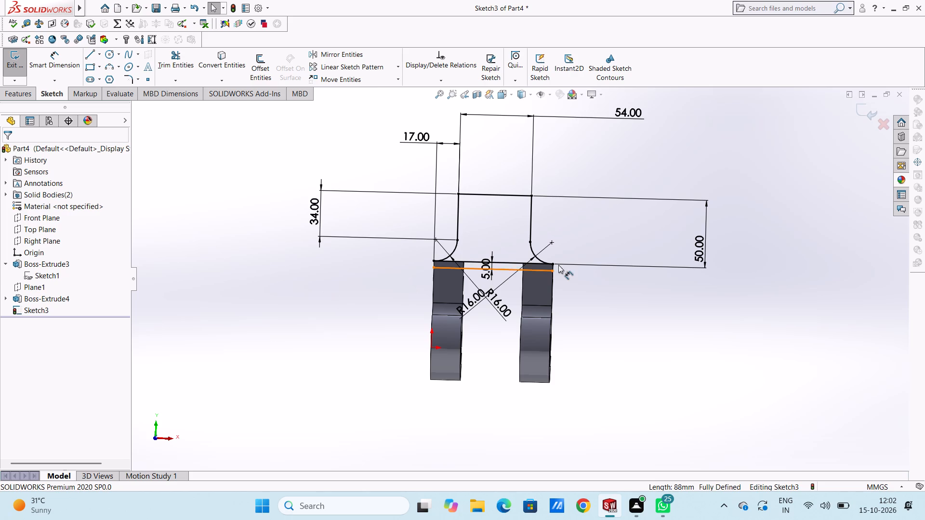
Sketch a short vertical line at each end joining the 88 mm line to its 5 mm offset line.
scroll(556, 267, down, 3)
scroll(431, 257, down, 1)
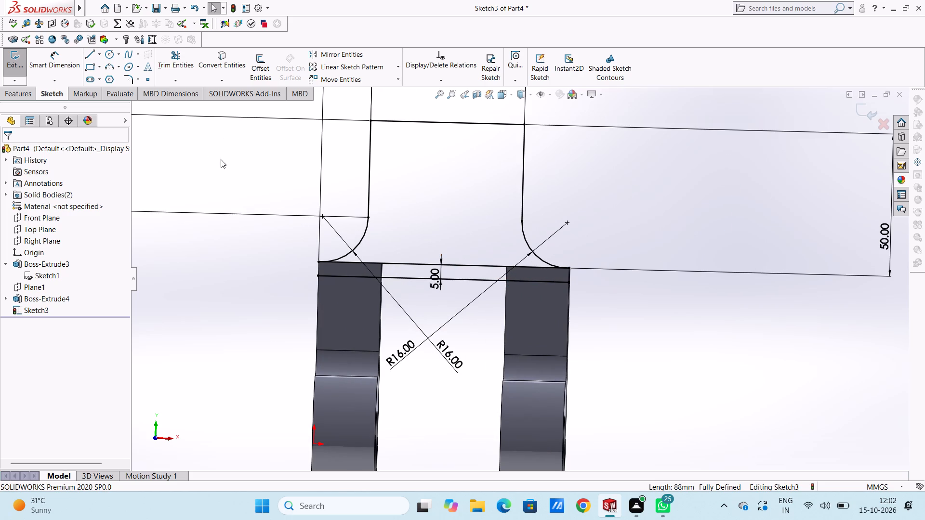
click(91, 59)
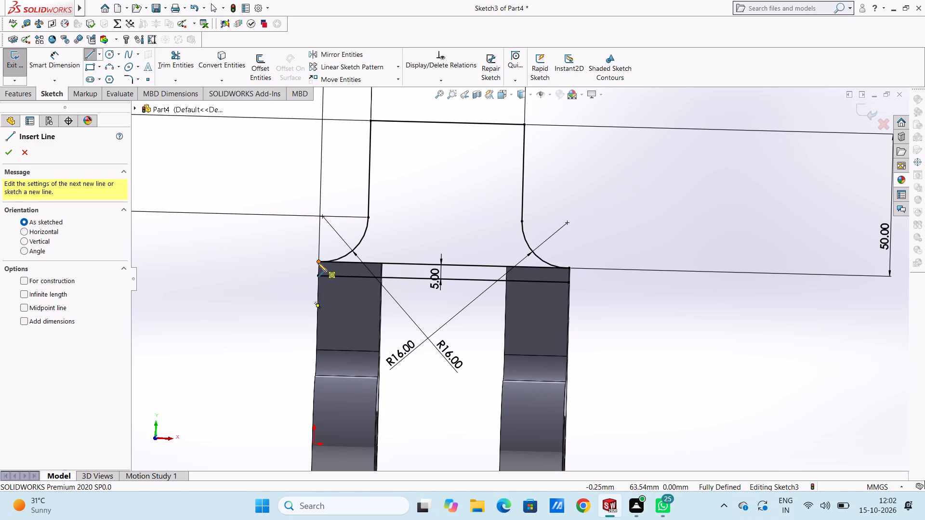
click(318, 263)
click(318, 276)
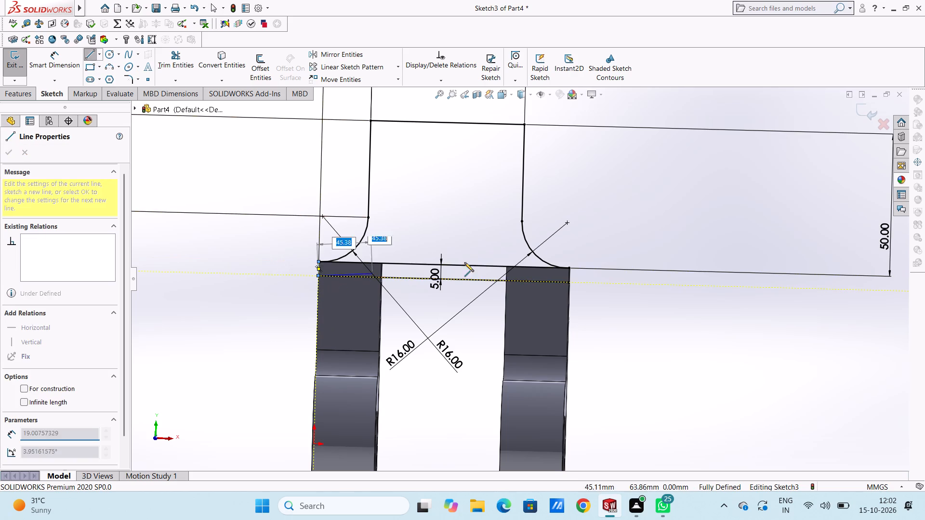
right_click(466, 210)
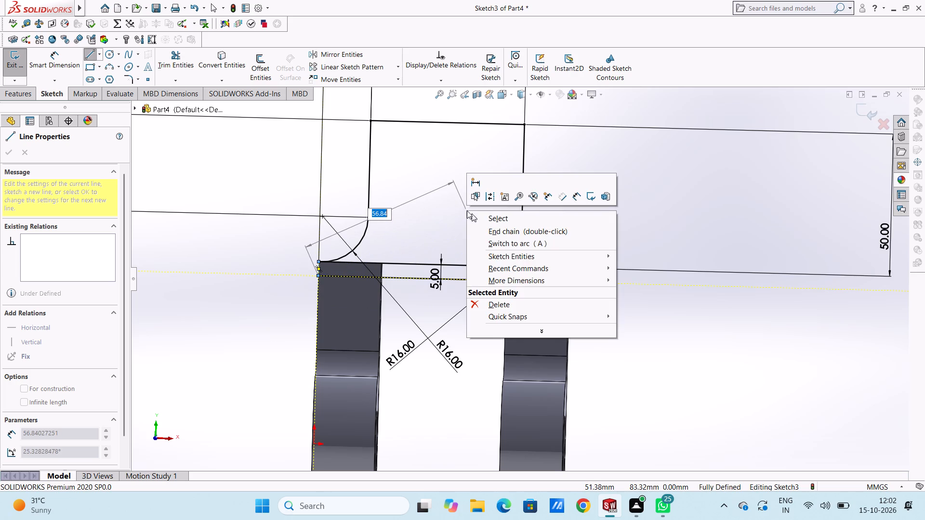
click(484, 219)
key(l)
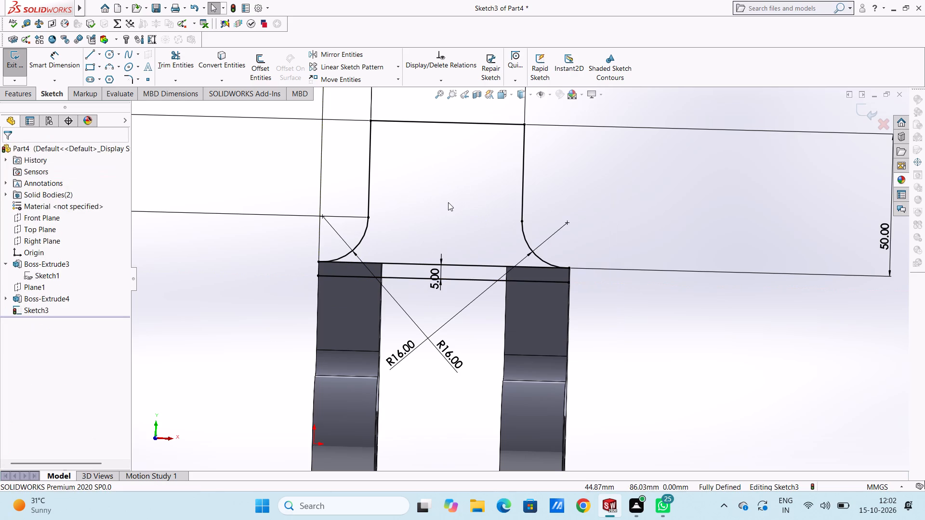
click(569, 268)
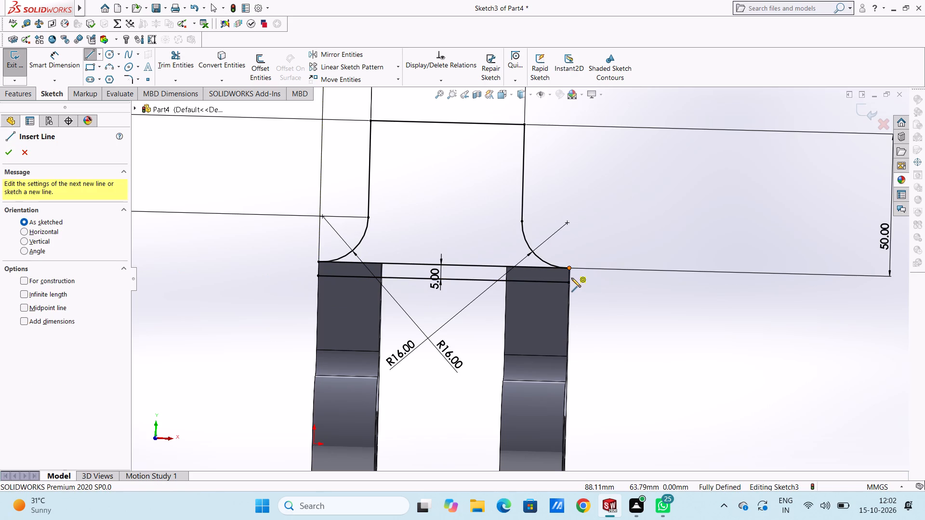
click(570, 282)
right_click(660, 209)
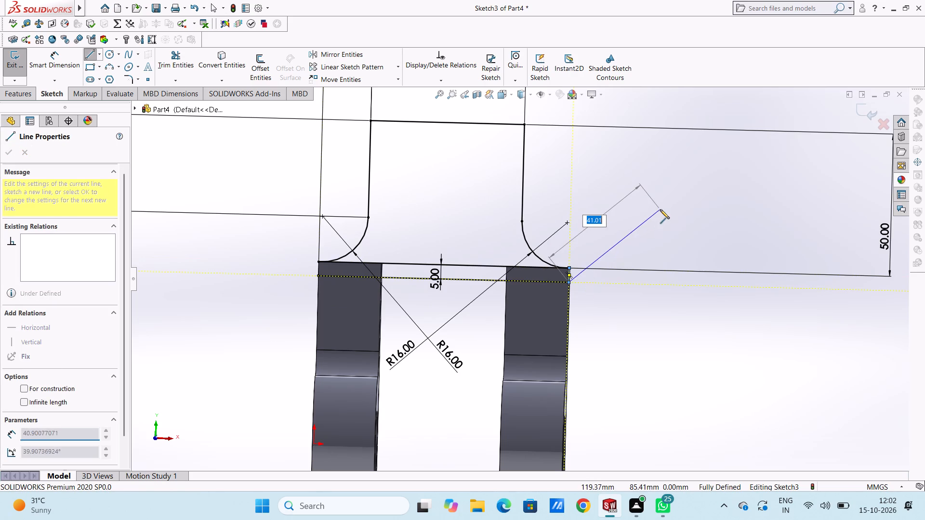
click(668, 217)
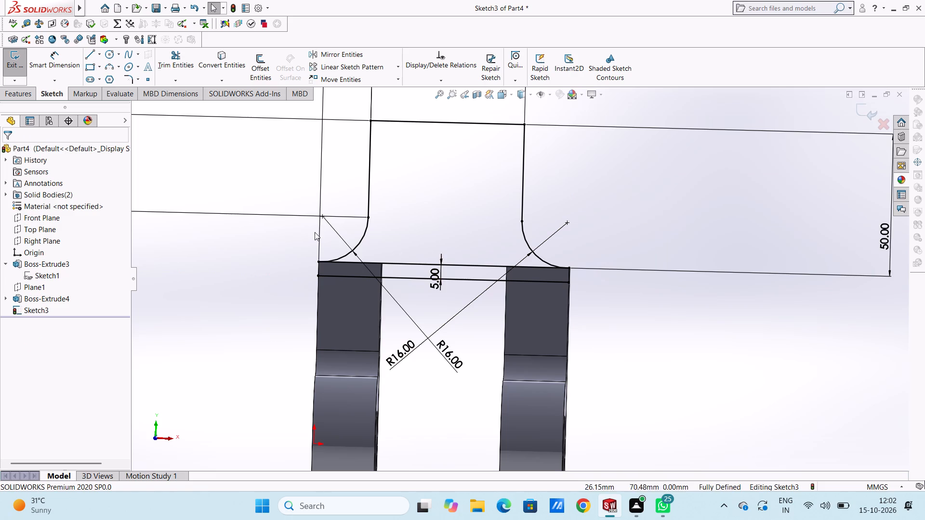
Trim away the upper 88 mm line between the two R16 arcs.
click(170, 57)
scroll(378, 264, down, 2)
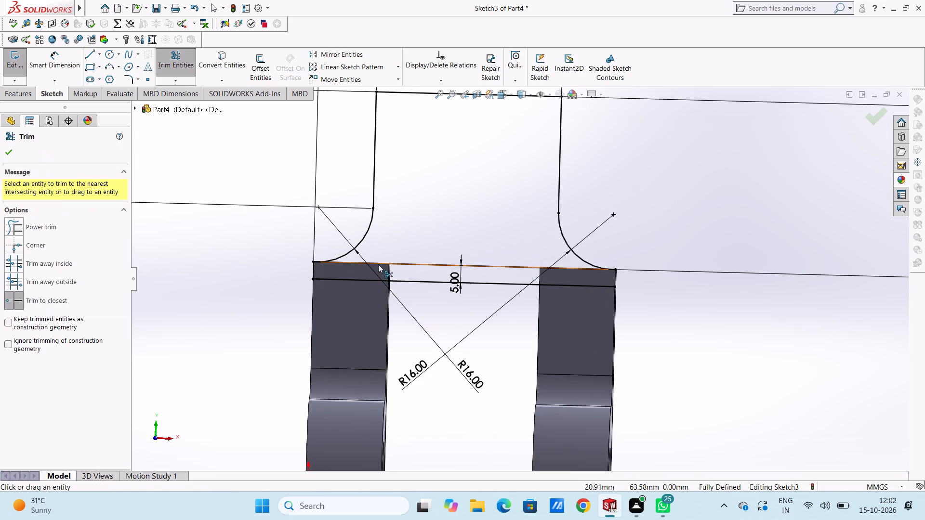
click(370, 265)
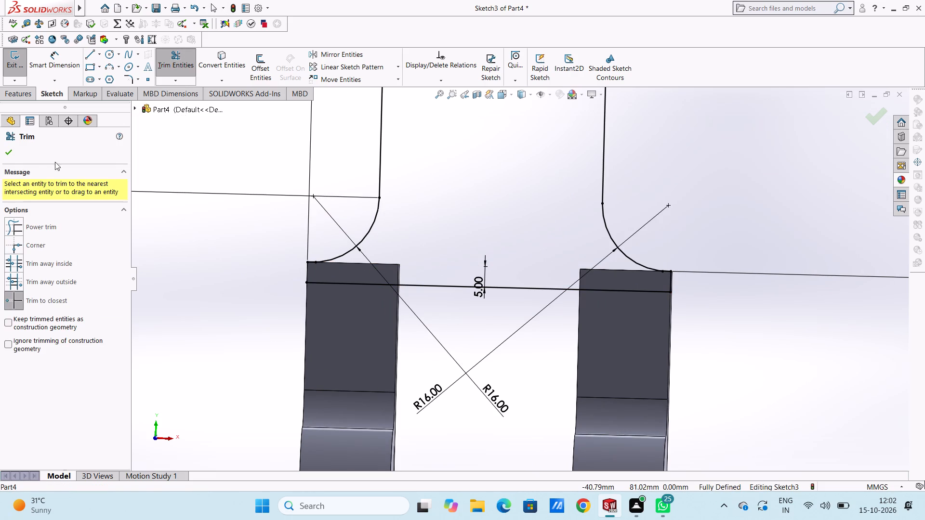
click(14, 151)
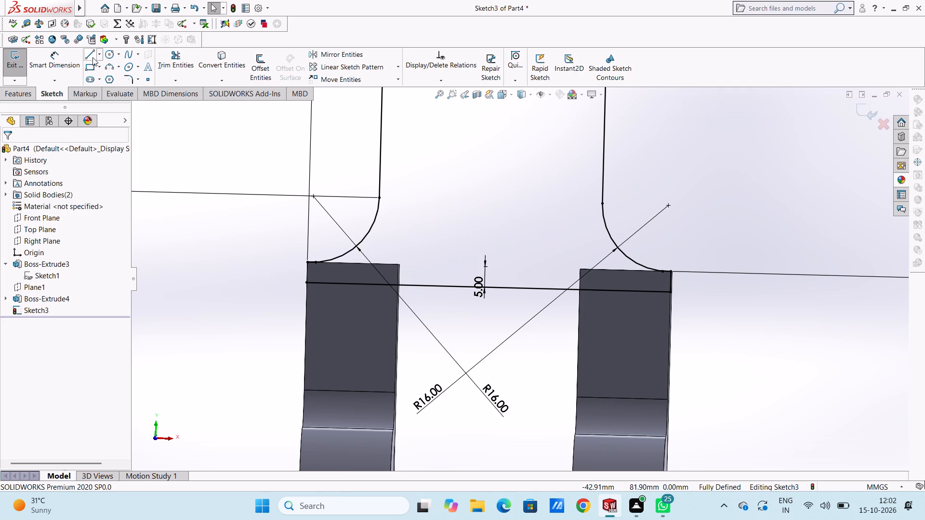
Sketch connected lines up the first body's inner edge, about 44 mm along the offset line, 26 mm down, across the second body, and 31 mm up.
click(92, 57)
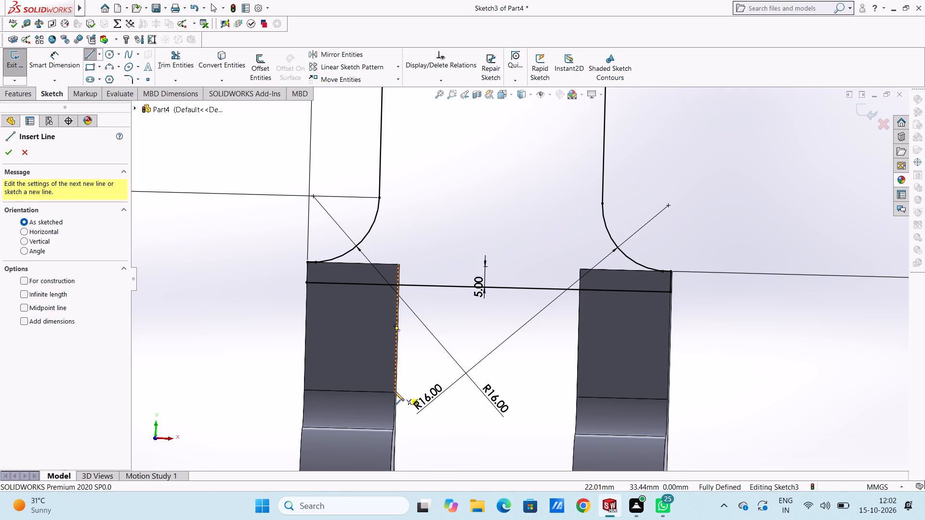
click(395, 391)
click(398, 286)
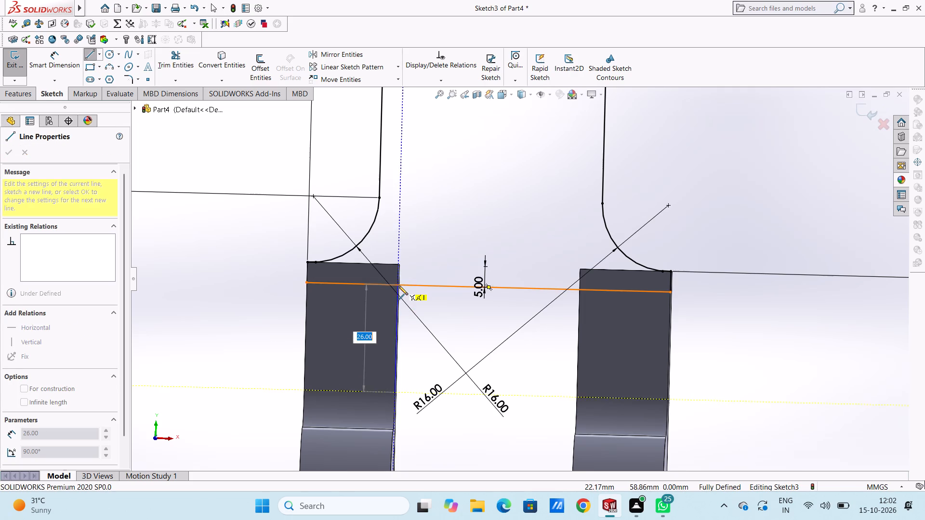
click(579, 289)
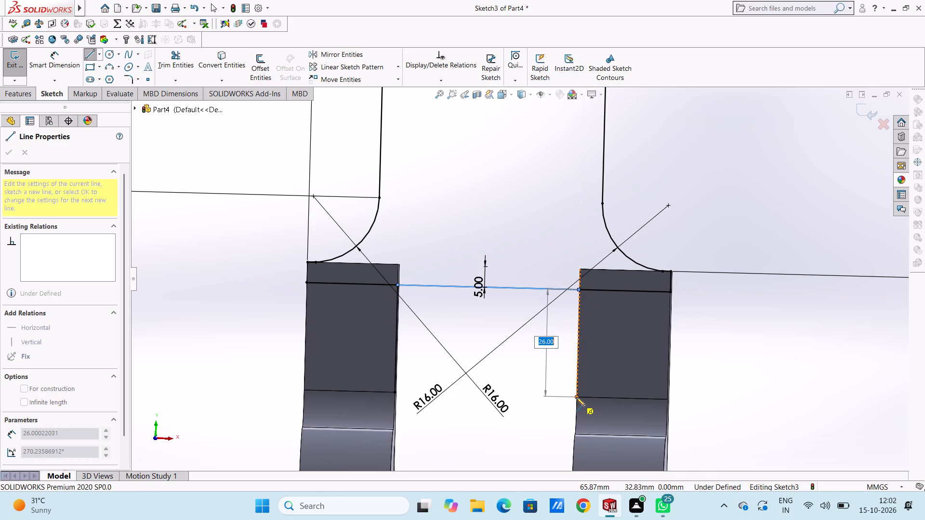
click(576, 397)
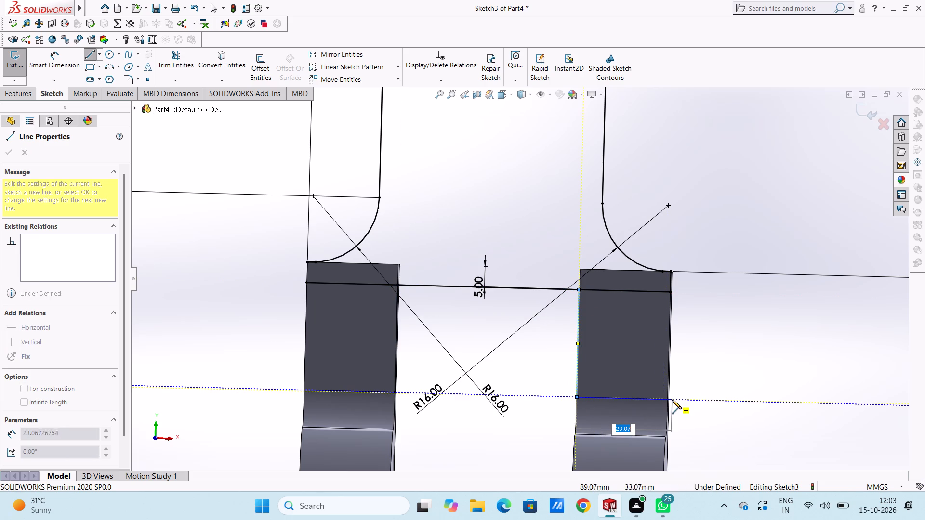
click(669, 400)
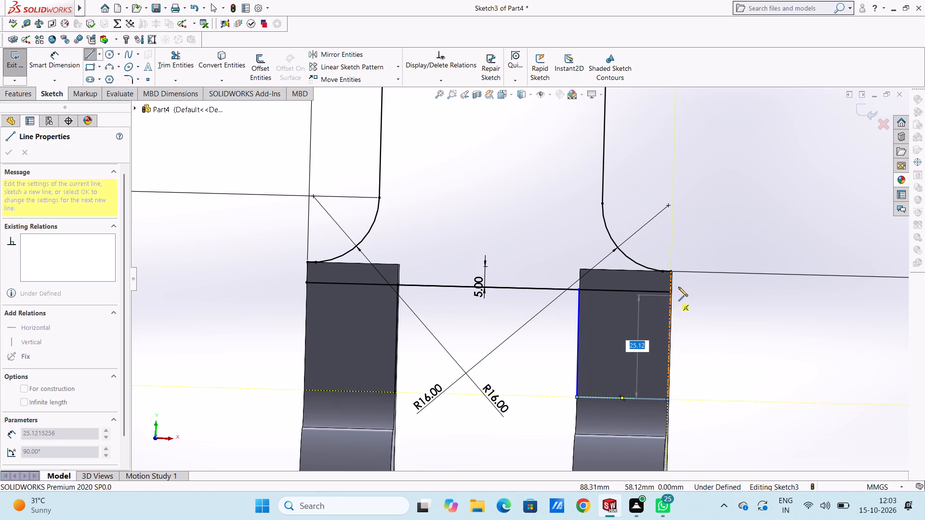
click(674, 272)
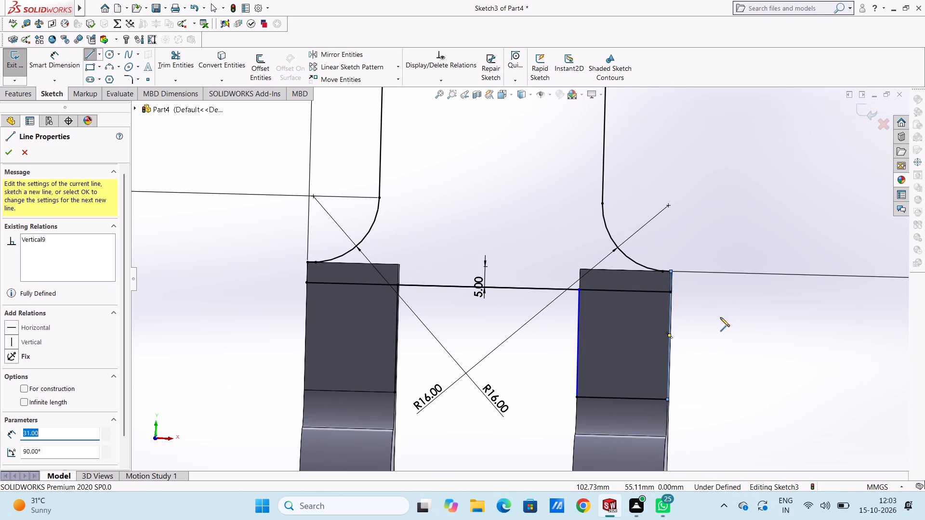
Sketch a 22 mm horizontal line across the first body from its inner edge, and a 31 mm vertical line up to its outer top corner.
click(396, 394)
click(304, 391)
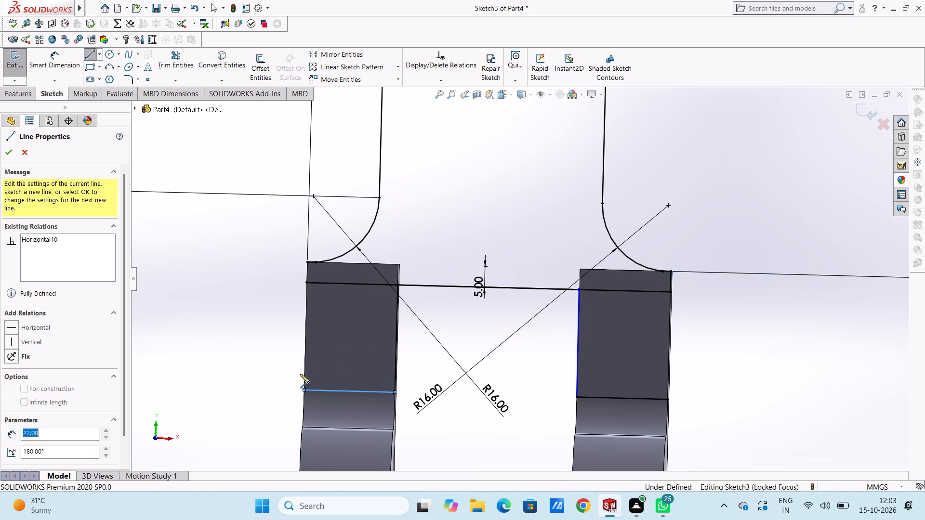
click(310, 260)
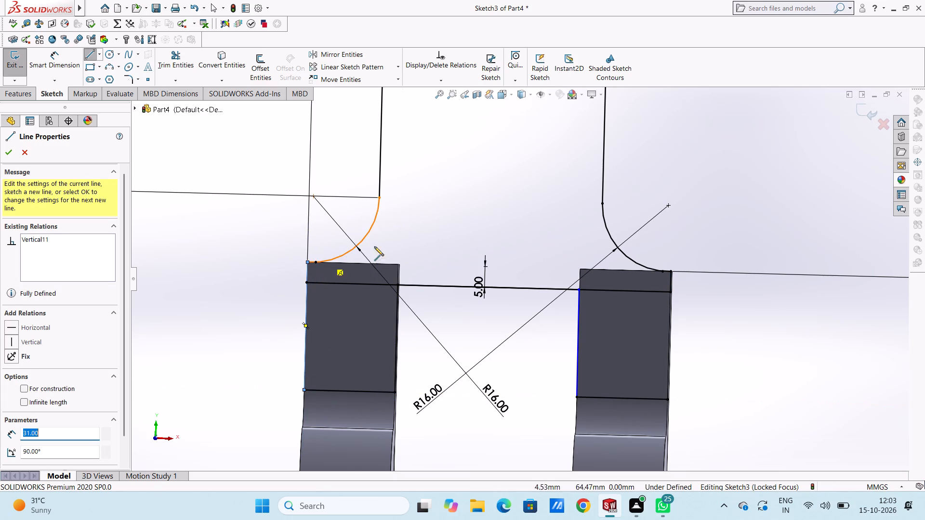
right_click(443, 197)
click(459, 200)
click(459, 211)
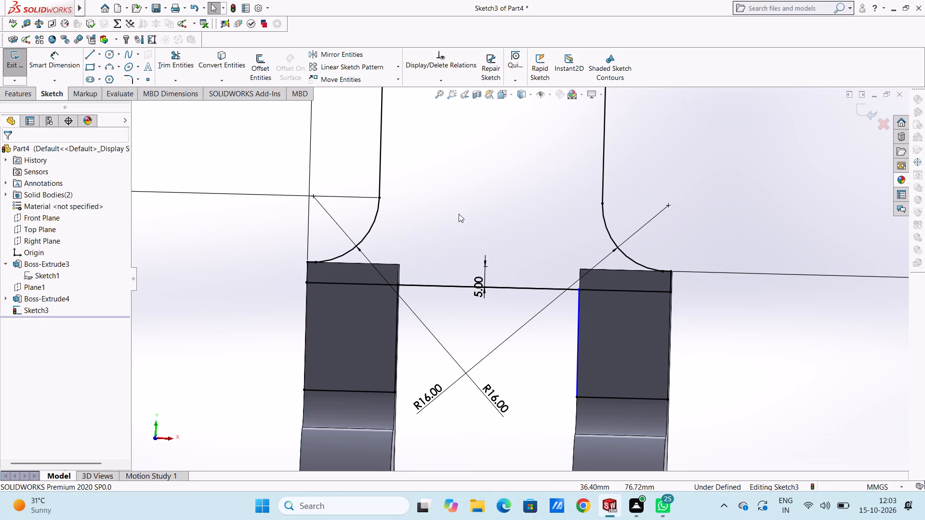
Trim the offset line's ends across both bodies and the short vertical segment at the second body's outer top corner.
scroll(443, 330, up, 3)
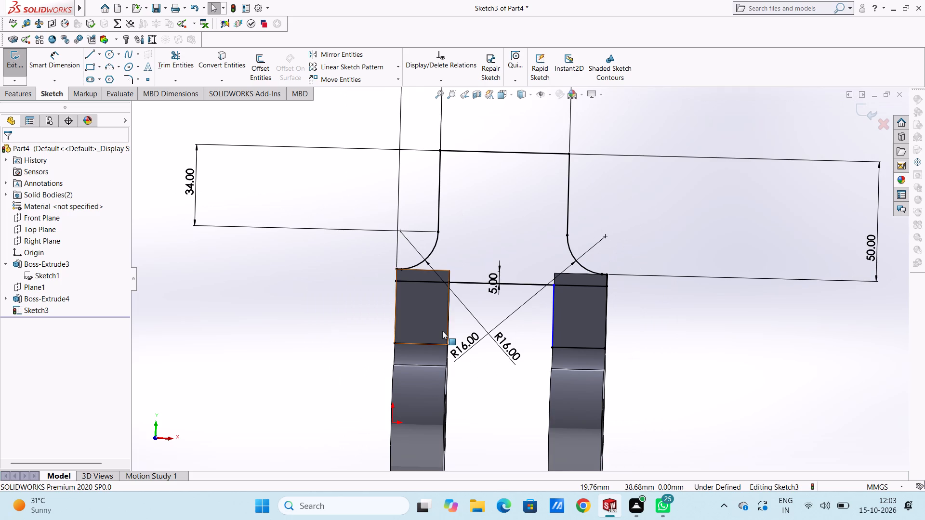
key(ctrl+1)
scroll(479, 351, down, 7)
scroll(515, 300, up, 3)
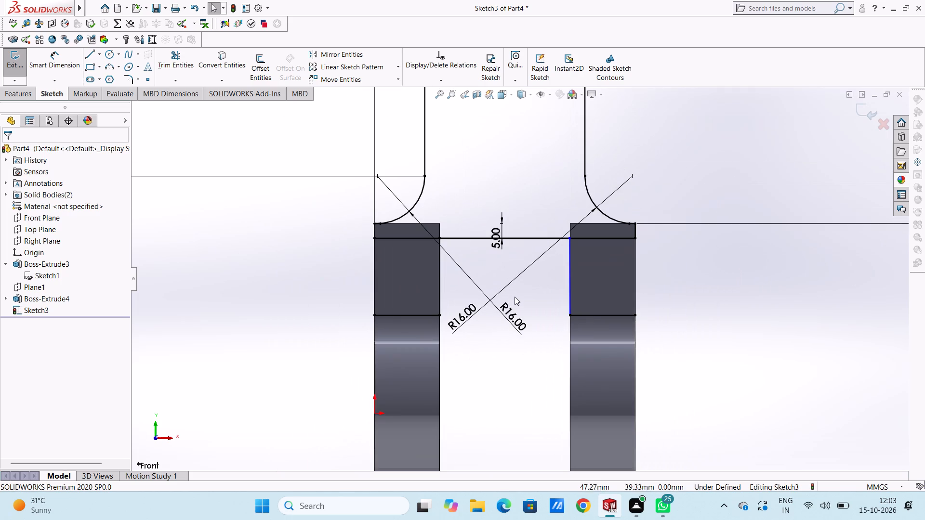
click(180, 62)
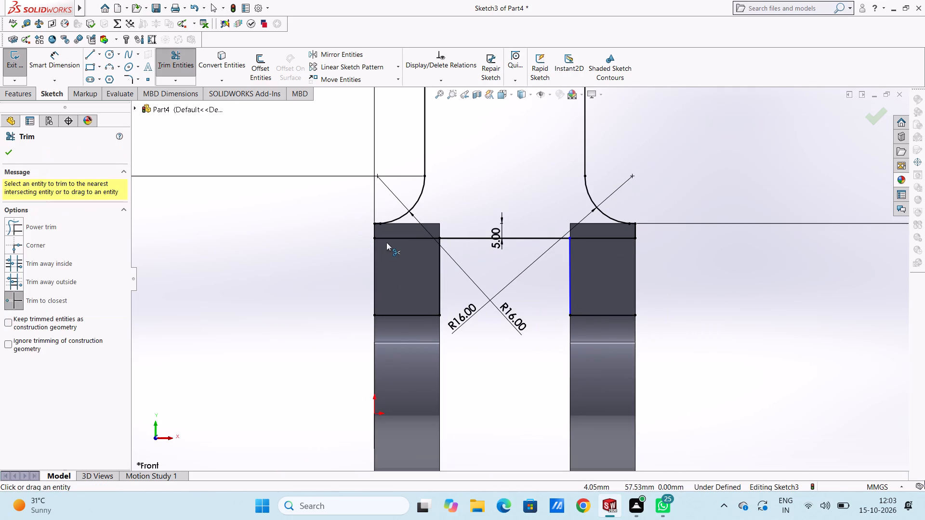
click(387, 235)
click(589, 239)
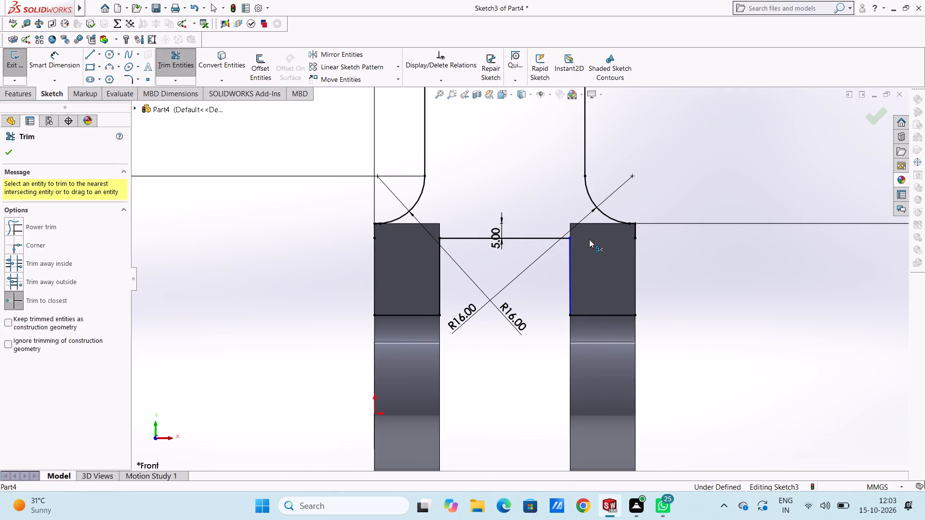
click(589, 239)
scroll(591, 234, down, 2)
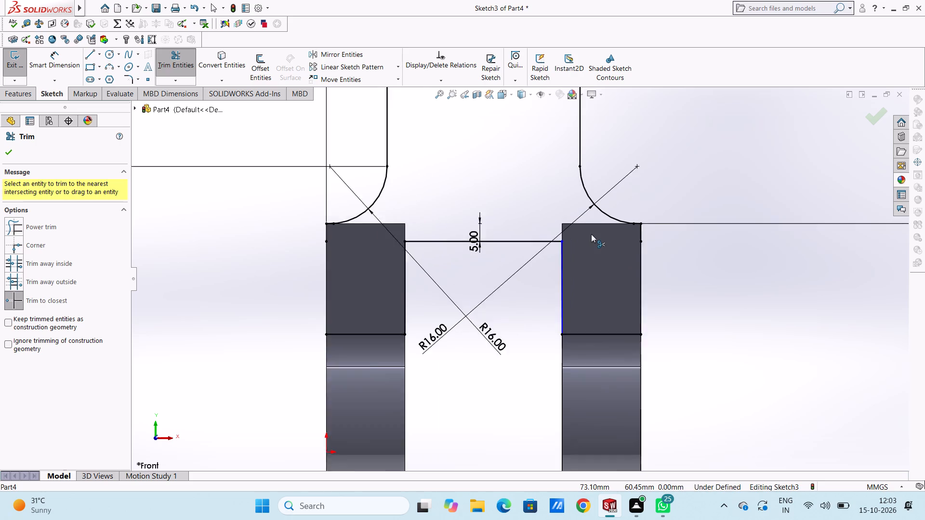
scroll(591, 234, down, 1)
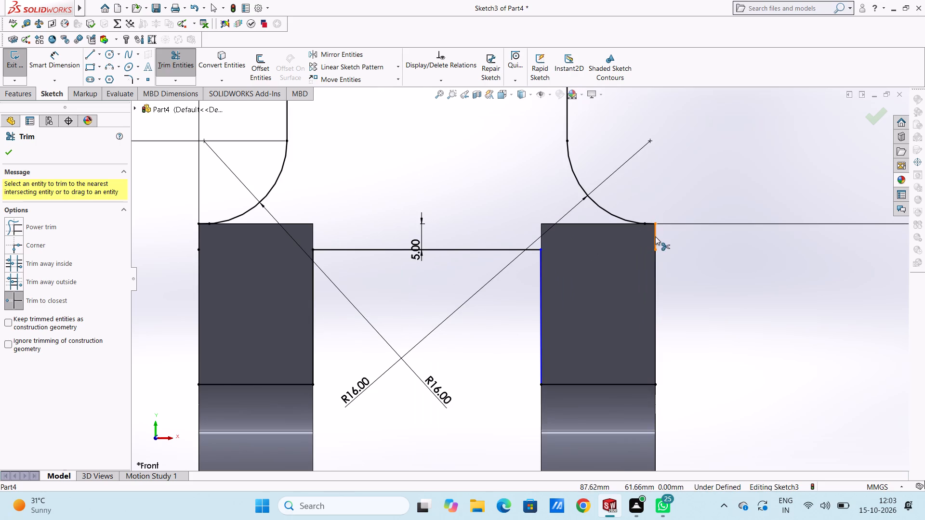
click(656, 237)
key(Escape)
key(Escape)
key(Escape)
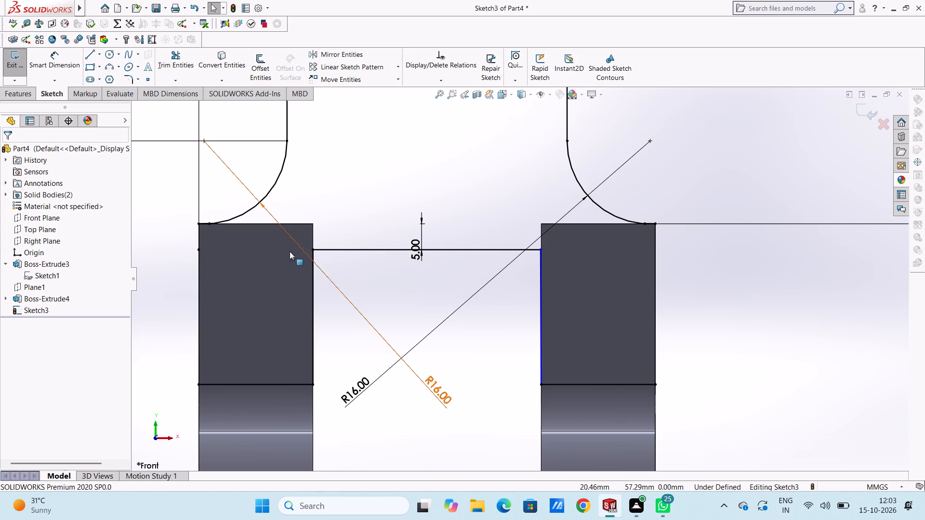
Fillet both upper inner corners of the fork opening with a 9 mm radius.
drag(125, 78, 129, 84)
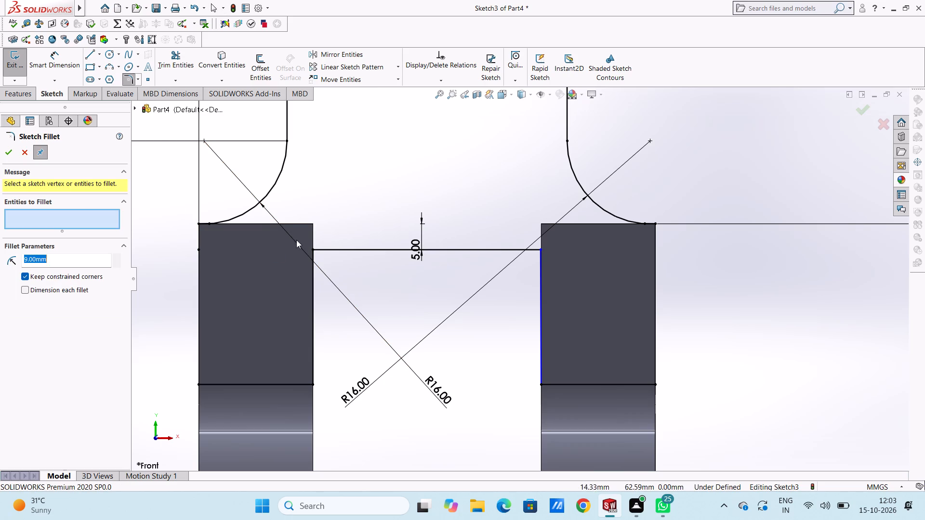
click(312, 249)
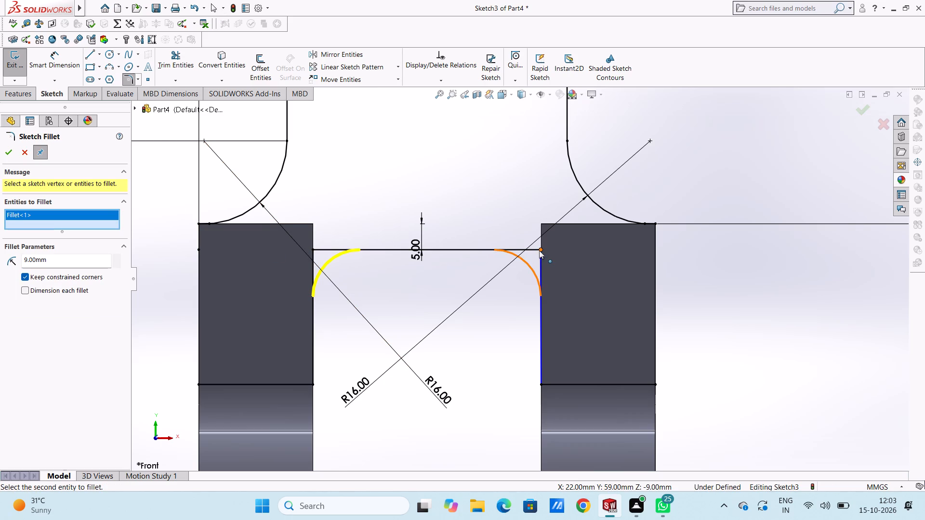
click(540, 250)
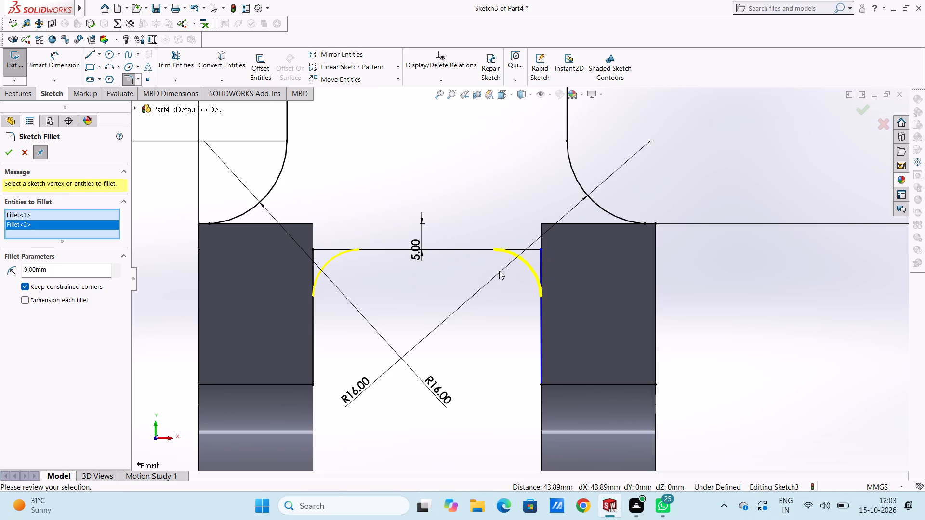
scroll(499, 271, up, 4)
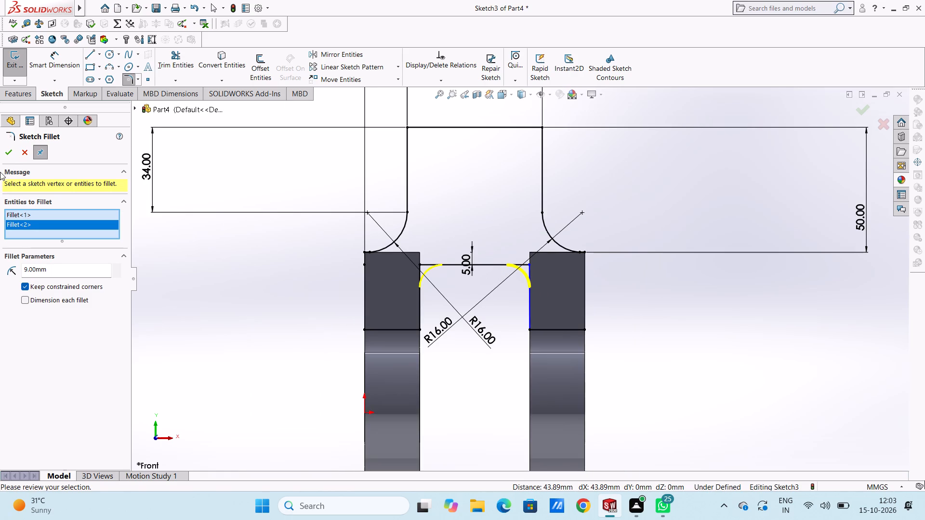
click(10, 153)
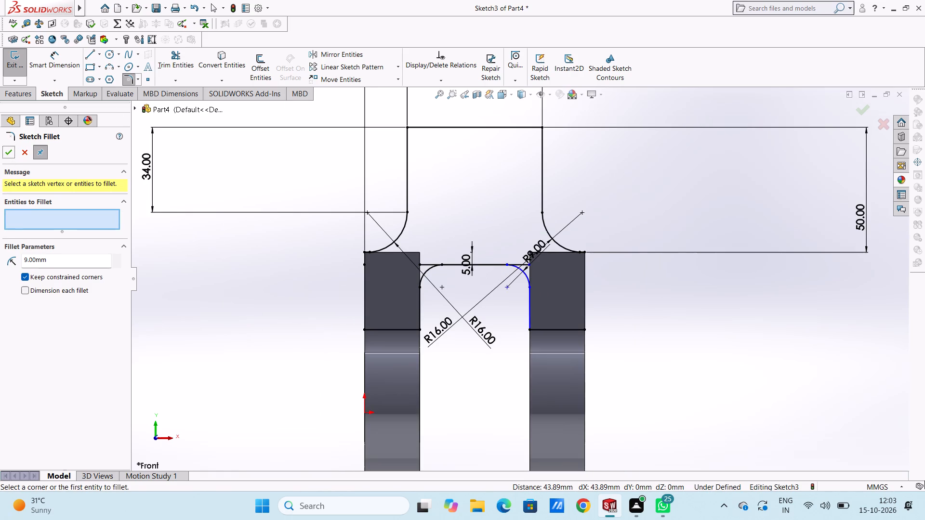
click(12, 155)
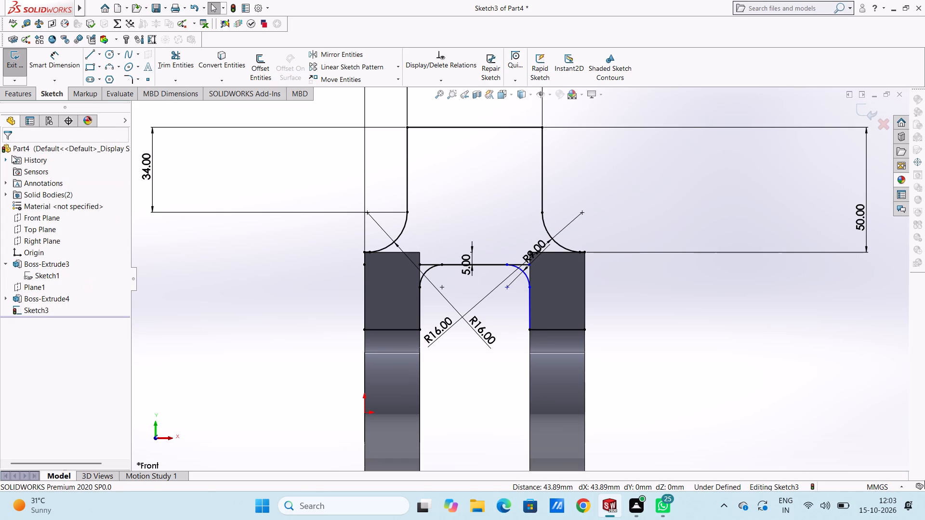
Trim the leftover ends of the 5 mm offset line outside the two inner corner fillets.
click(174, 55)
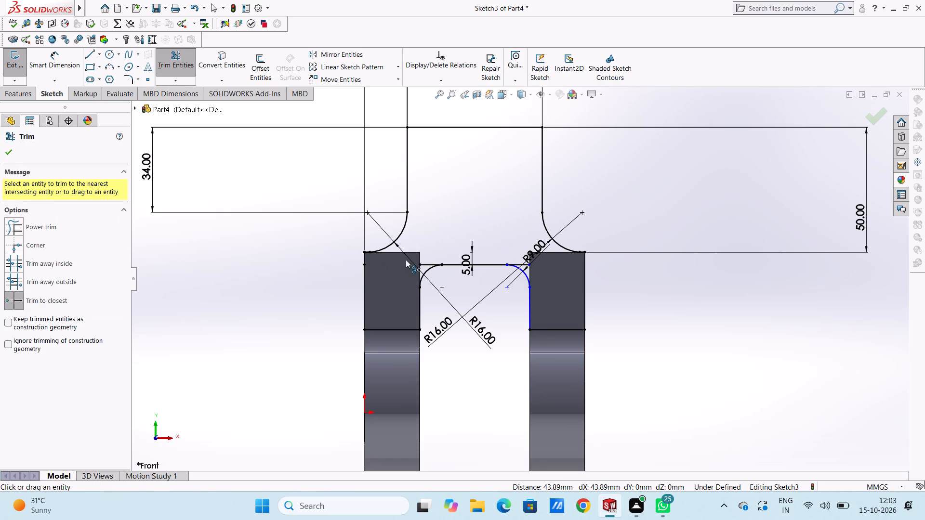
click(424, 266)
click(522, 265)
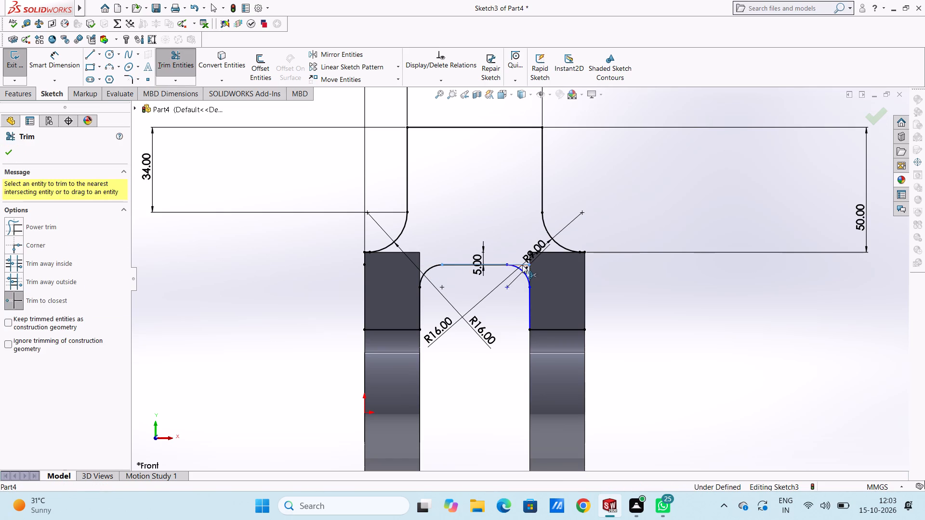
click(10, 146)
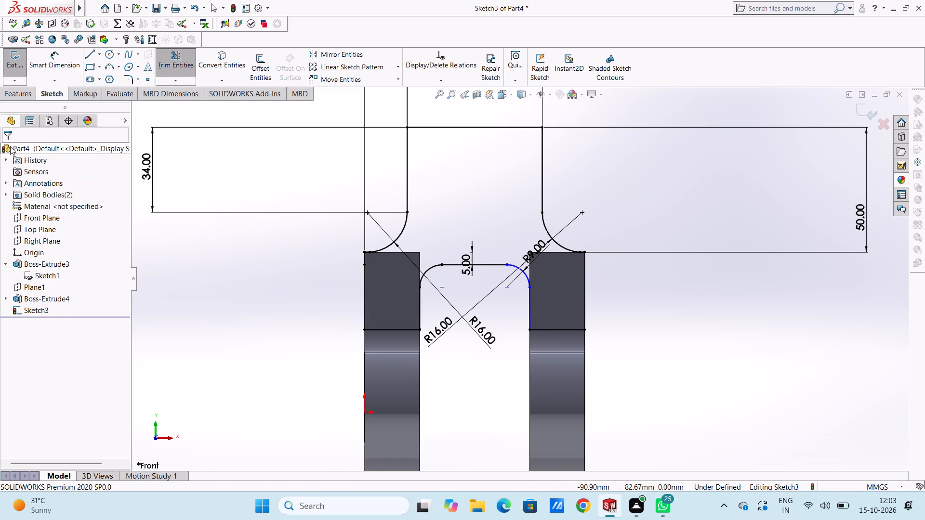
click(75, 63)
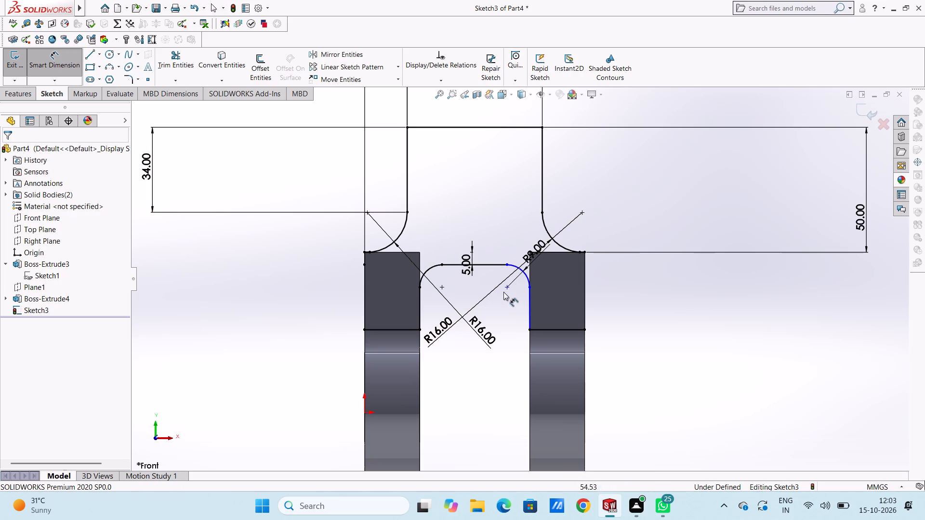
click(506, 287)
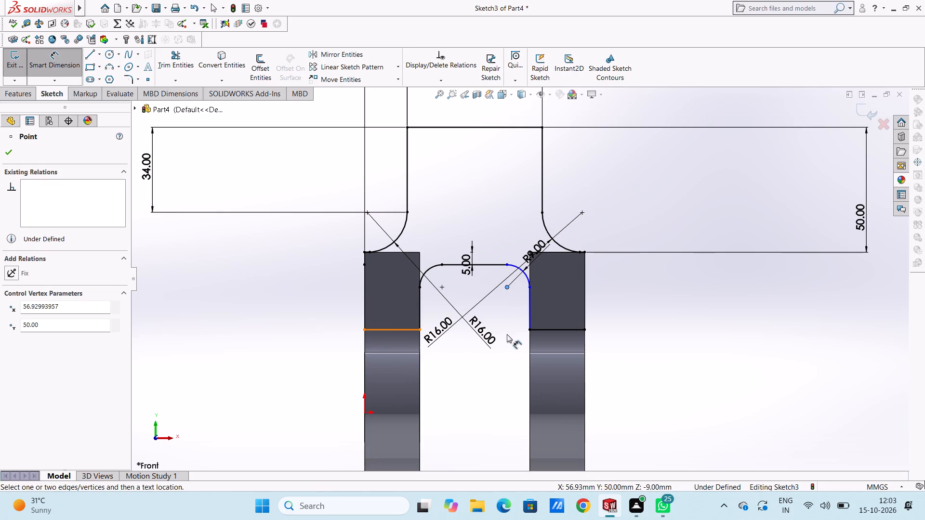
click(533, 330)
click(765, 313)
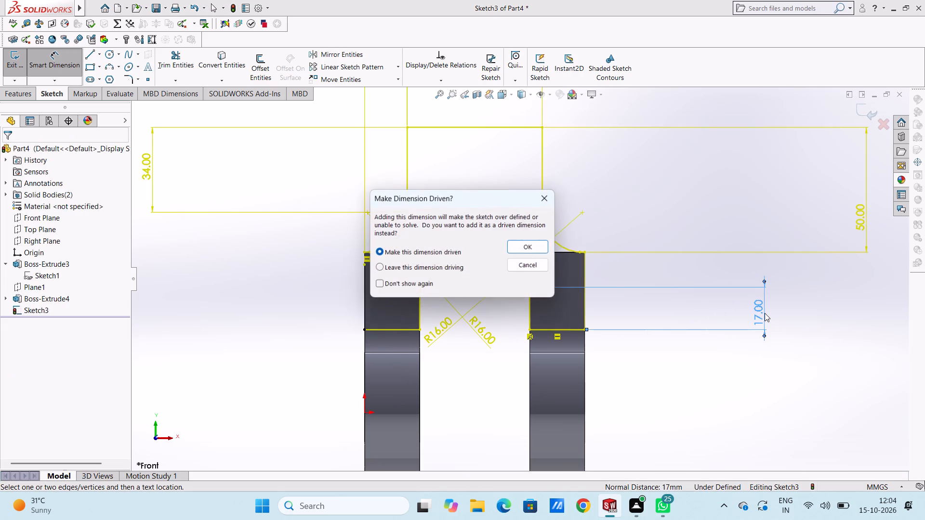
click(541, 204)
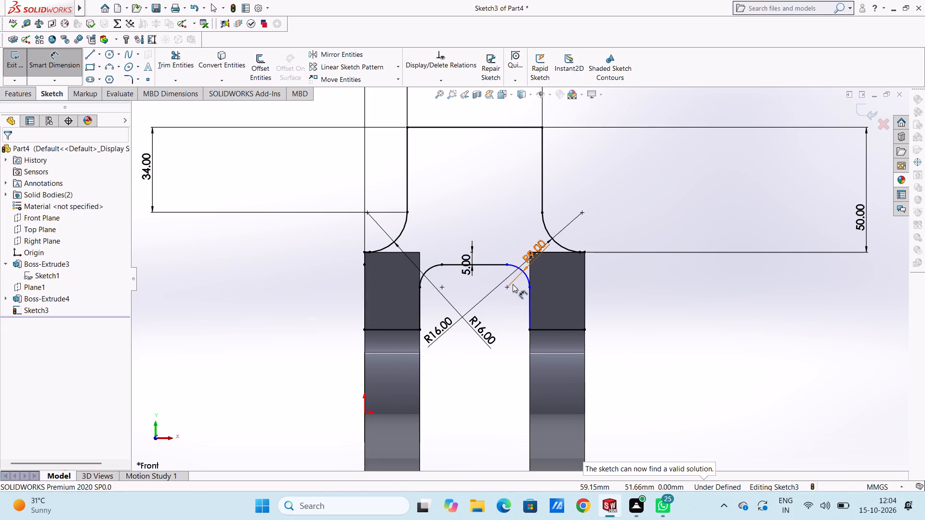
Dimension the horizontal distance between the centres of the two inner corner fillets.
click(508, 286)
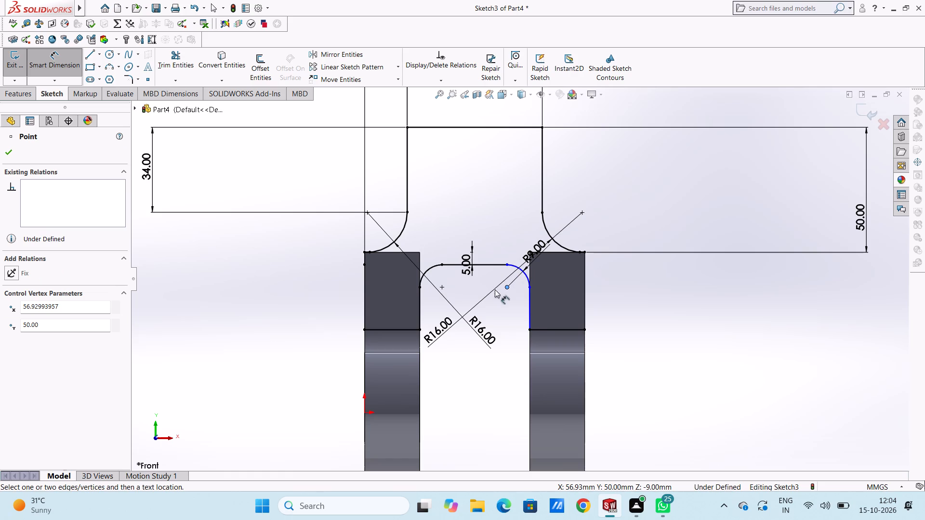
click(441, 286)
click(469, 373)
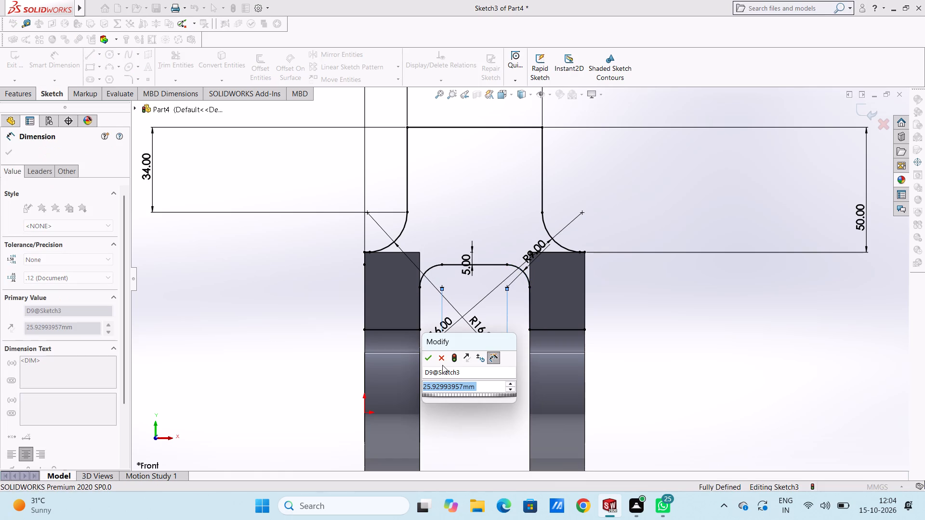
click(431, 357)
click(472, 291)
Extrude both closed regions of the fork profile 15 mm blind in the reversed direction, merging the result with the two bosses.
scroll(514, 306, up, 3)
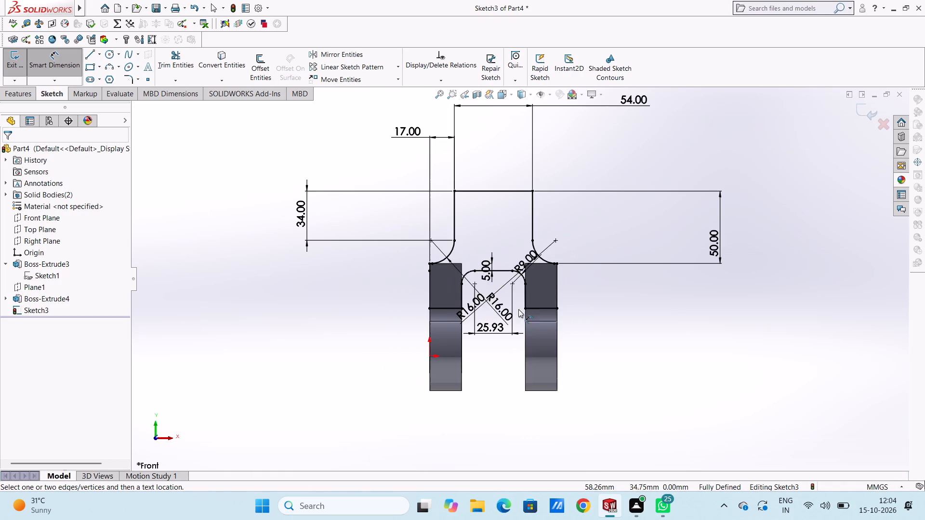
middle_drag(656, 299, 613, 328)
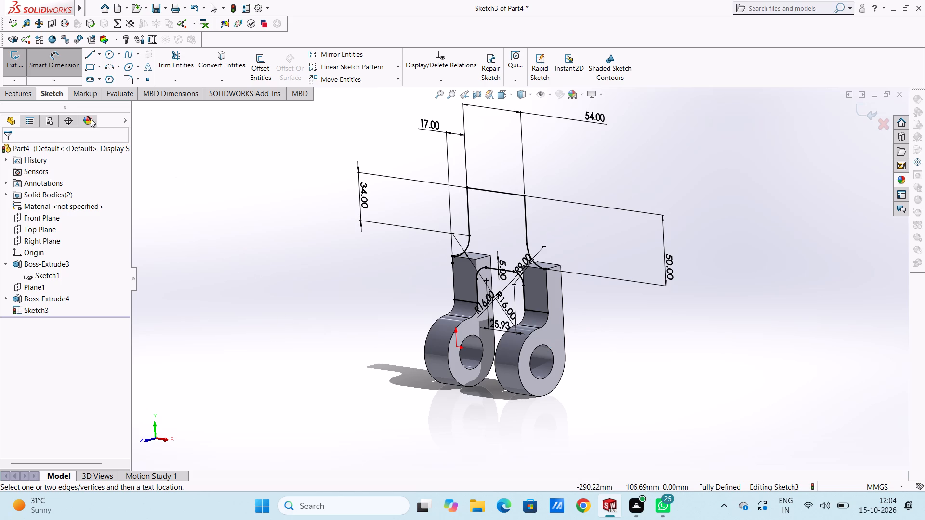
click(53, 65)
click(20, 91)
click(19, 66)
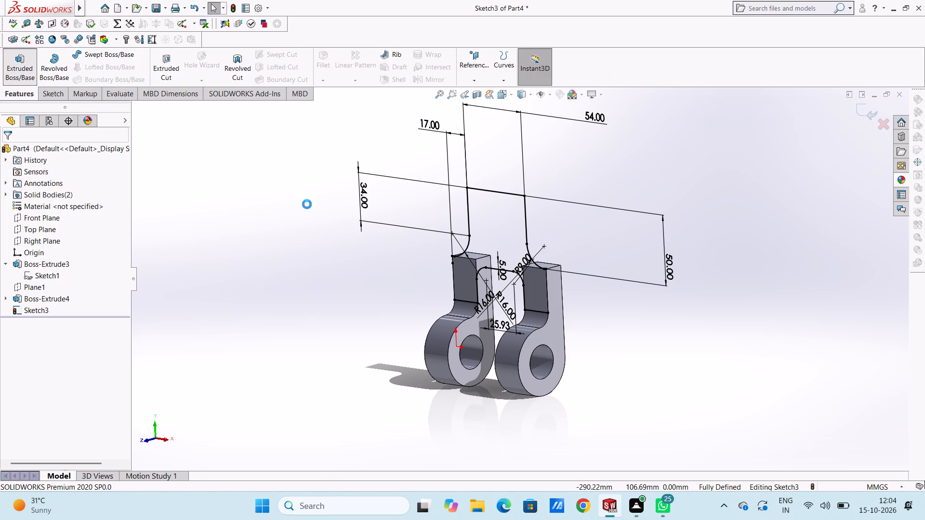
click(500, 219)
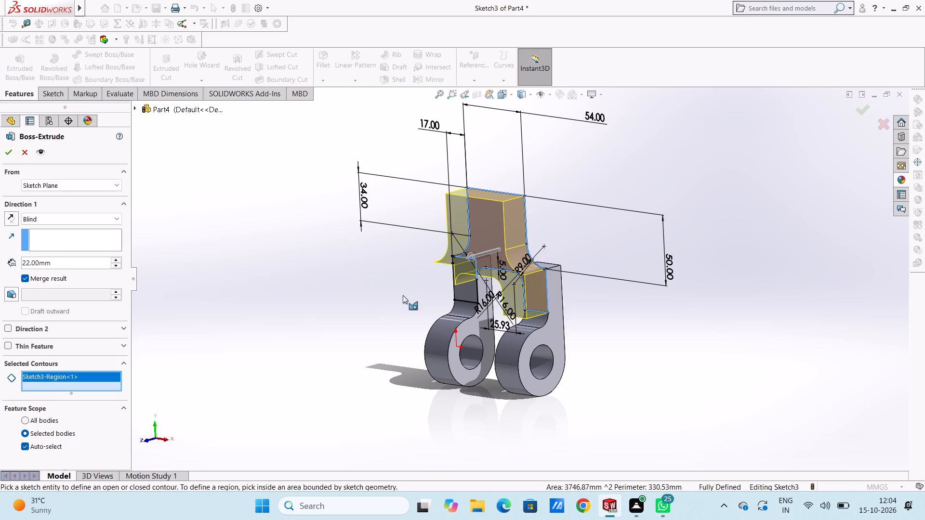
click(462, 288)
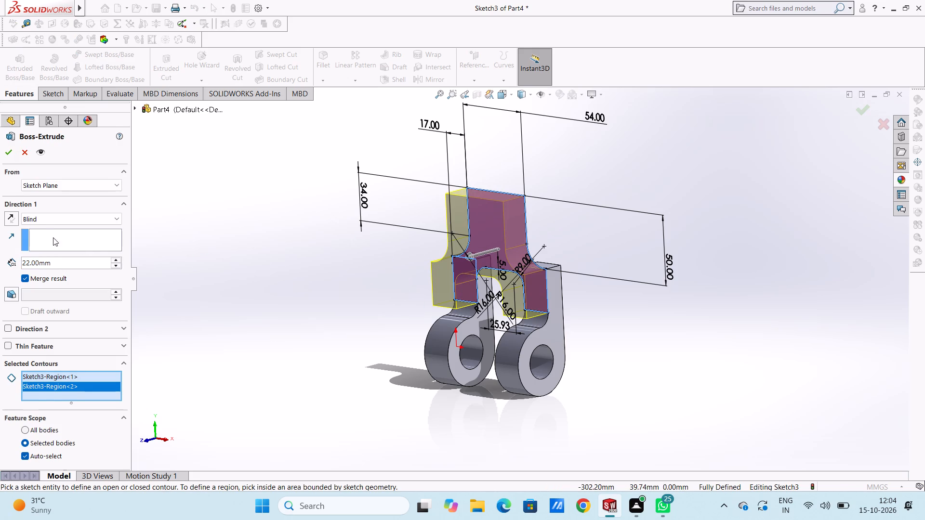
click(11, 215)
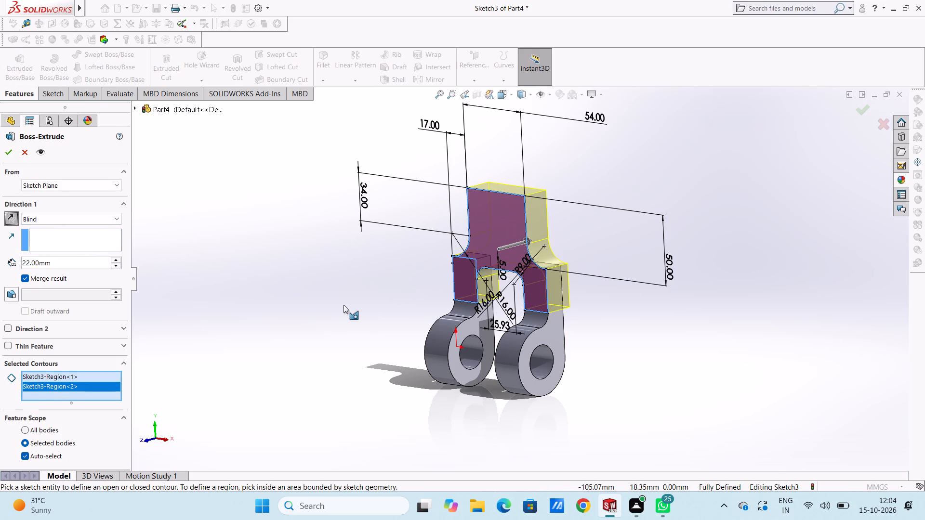
double_click(81, 261)
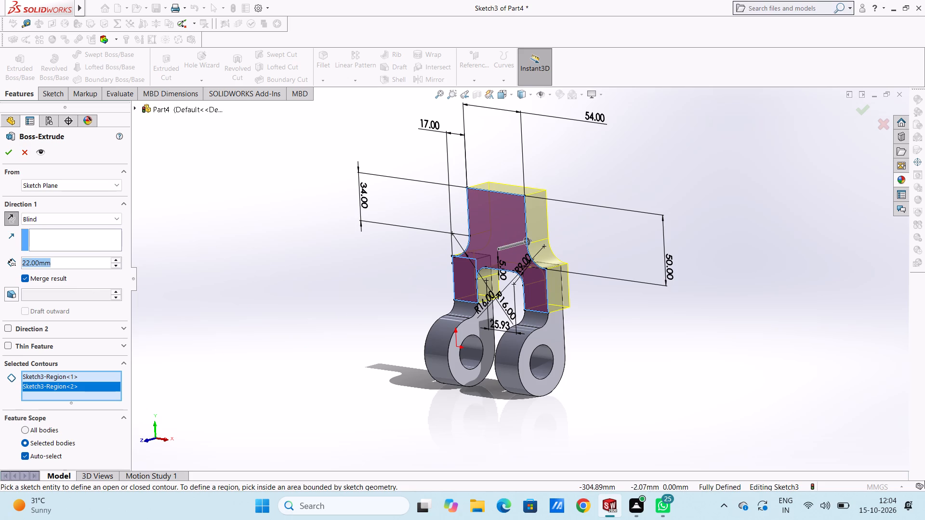
text(15)
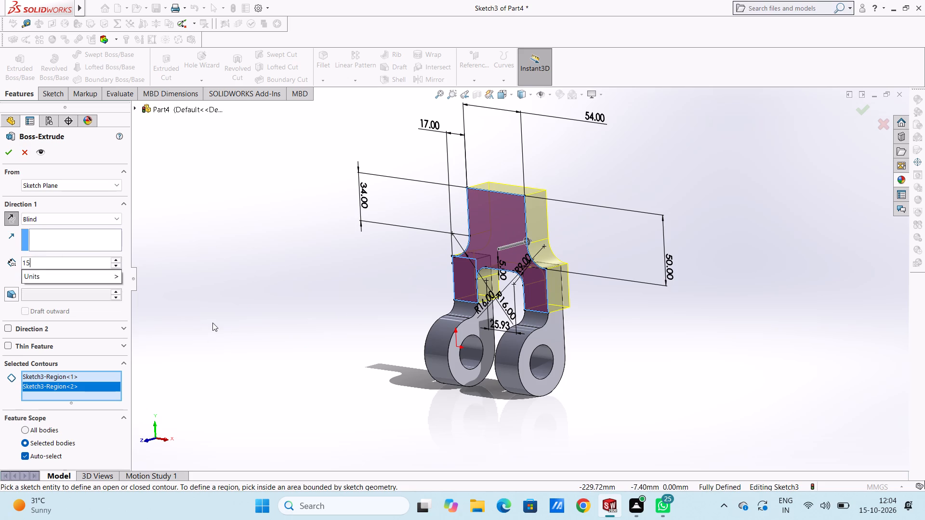
key(Return)
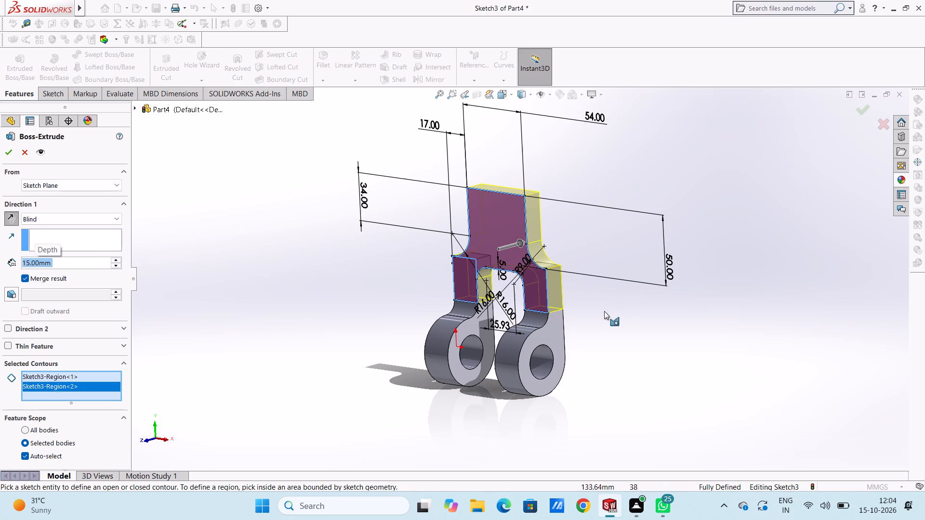
middle_drag(615, 313, 578, 343)
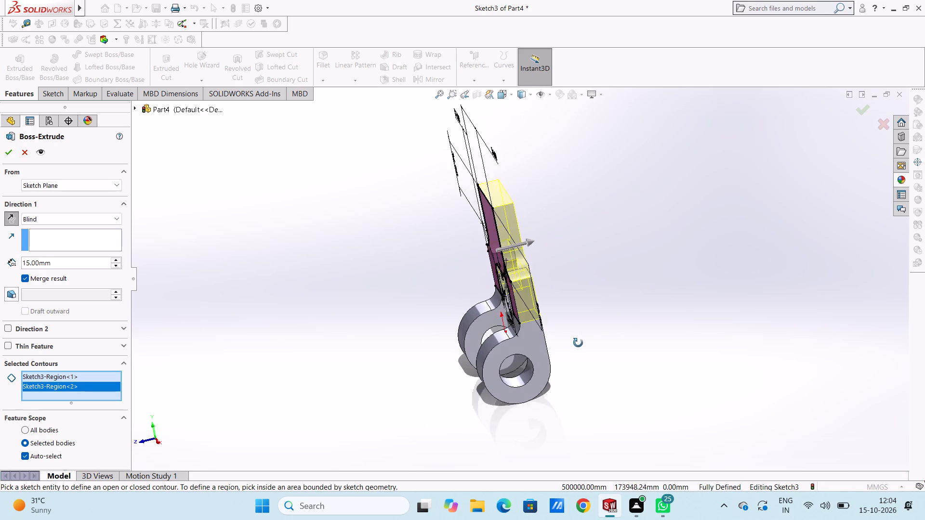
middle_drag(578, 343, 509, 377)
scroll(507, 377, down, 1)
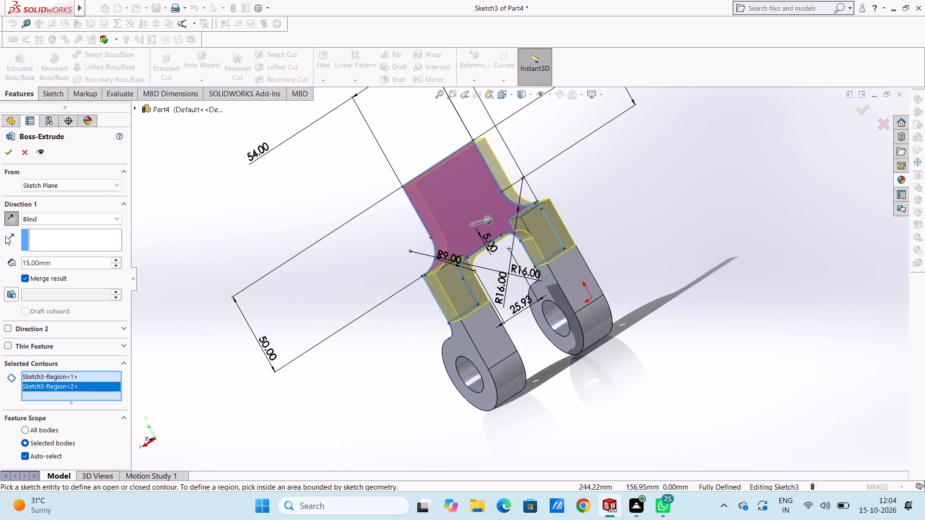
click(7, 151)
click(259, 215)
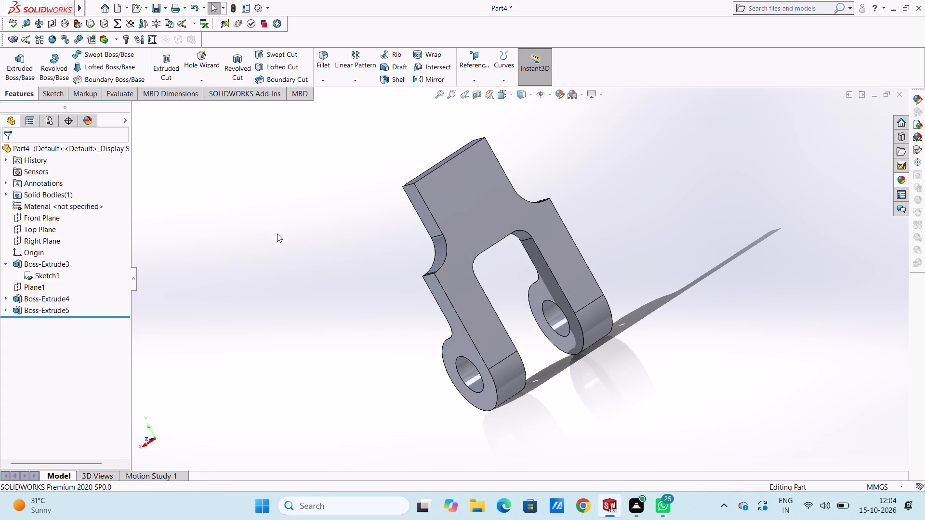
Start a sketch on the fork's upper front face and draw a circle of about 14.4 mm radius, vertically aligned with the top edge's midpoint.
scroll(313, 283, up, 3)
middle_drag(325, 297, 501, 278)
scroll(444, 260, up, 1)
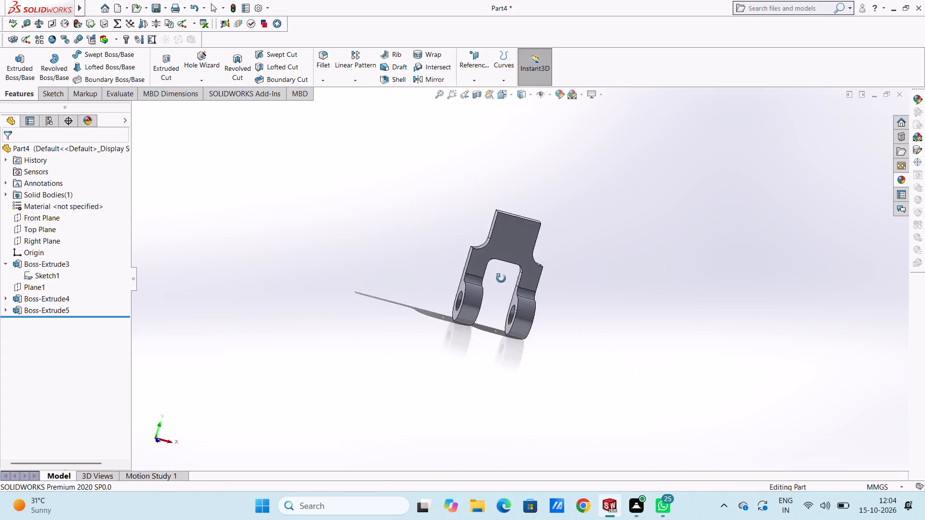
middle_drag(501, 278, 433, 273)
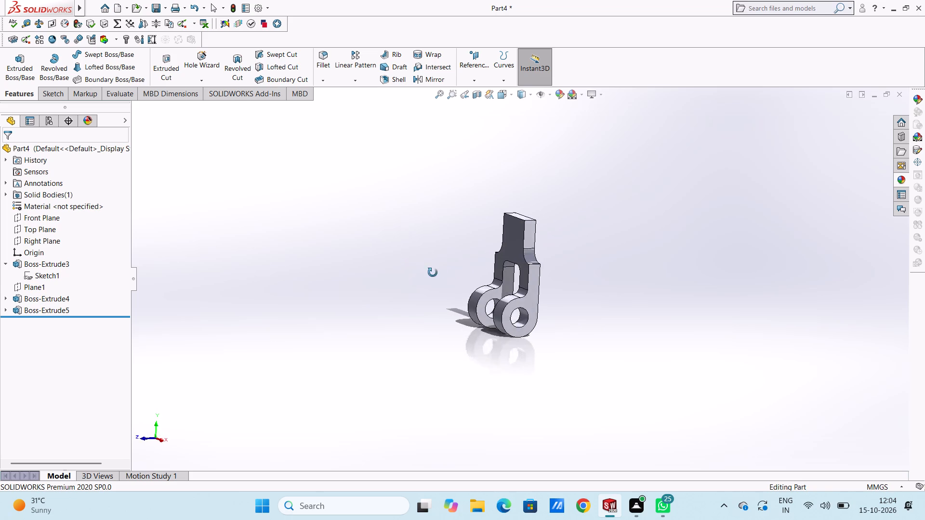
middle_drag(433, 273, 504, 299)
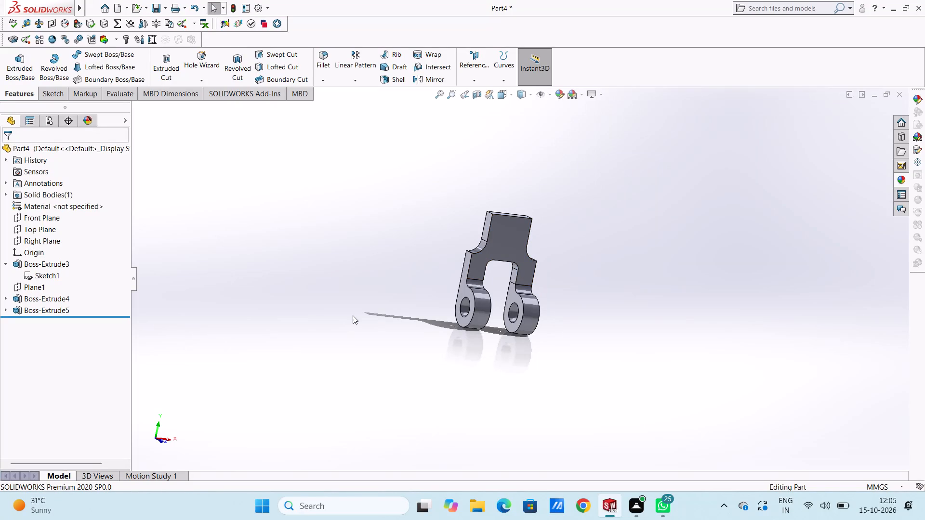
key(ctrl+1)
scroll(523, 176, up, 4)
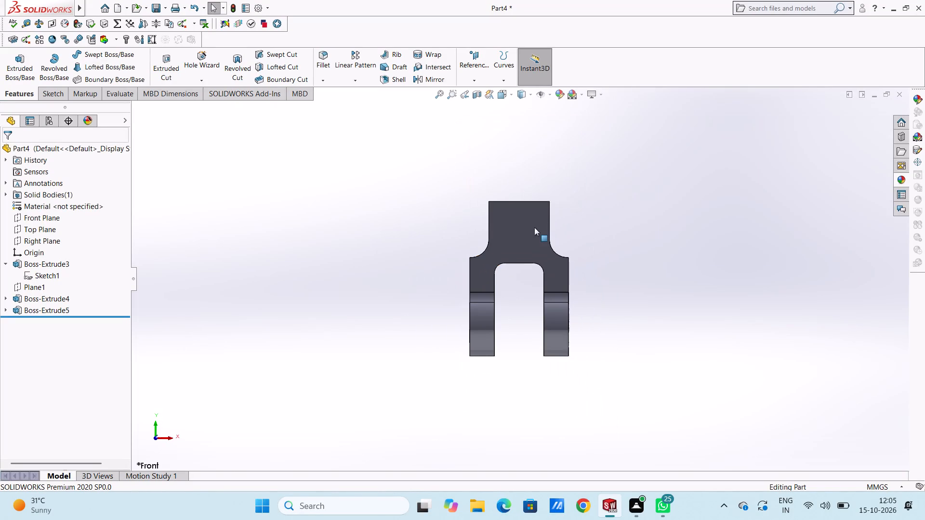
click(511, 230)
click(551, 205)
click(572, 208)
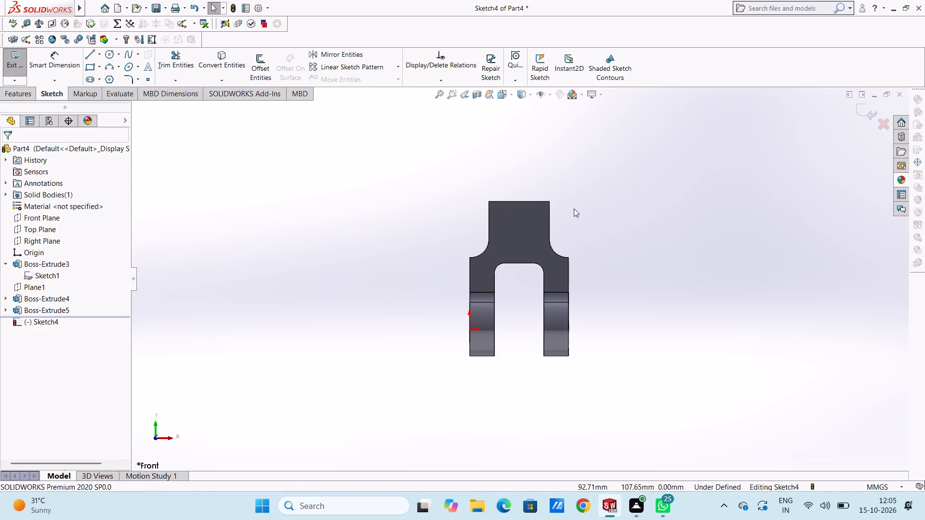
click(110, 50)
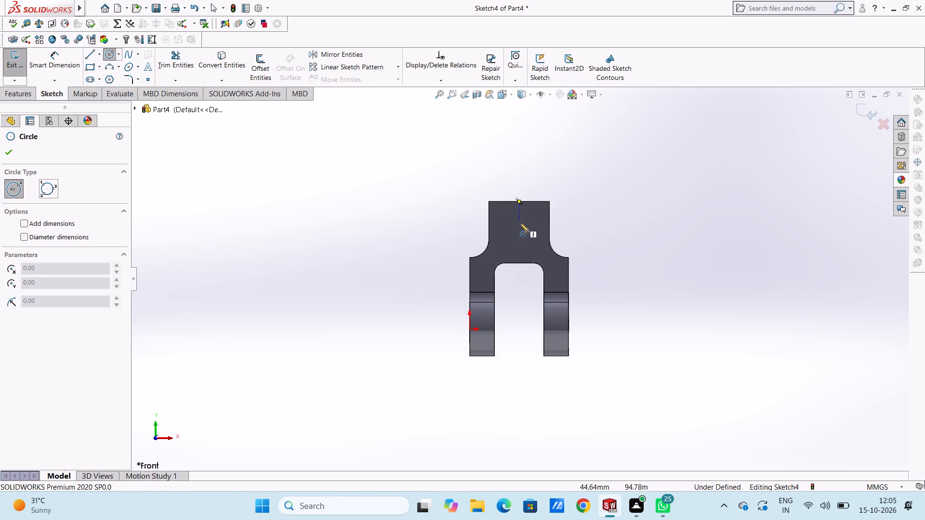
click(520, 224)
click(528, 237)
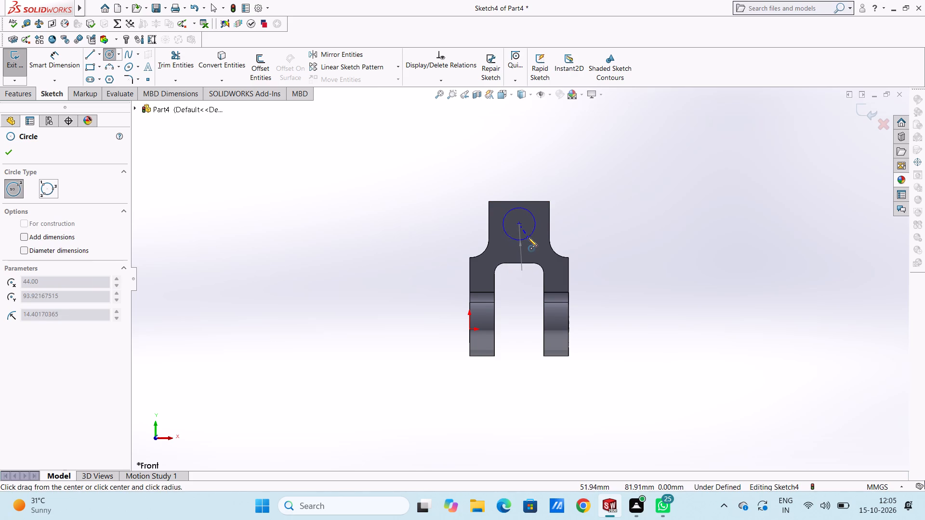
click(13, 153)
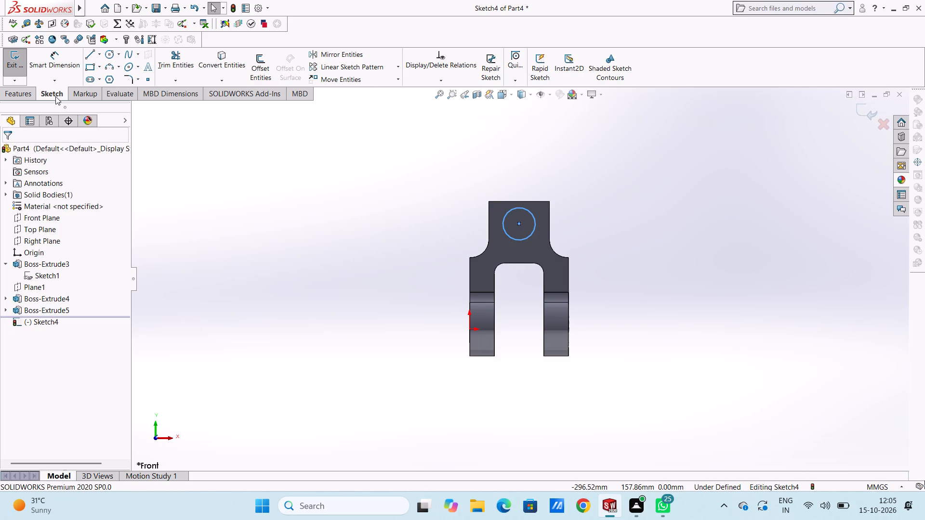
Dimension the circle on the fork's upper face and set its diameter to 20 mm.
click(65, 55)
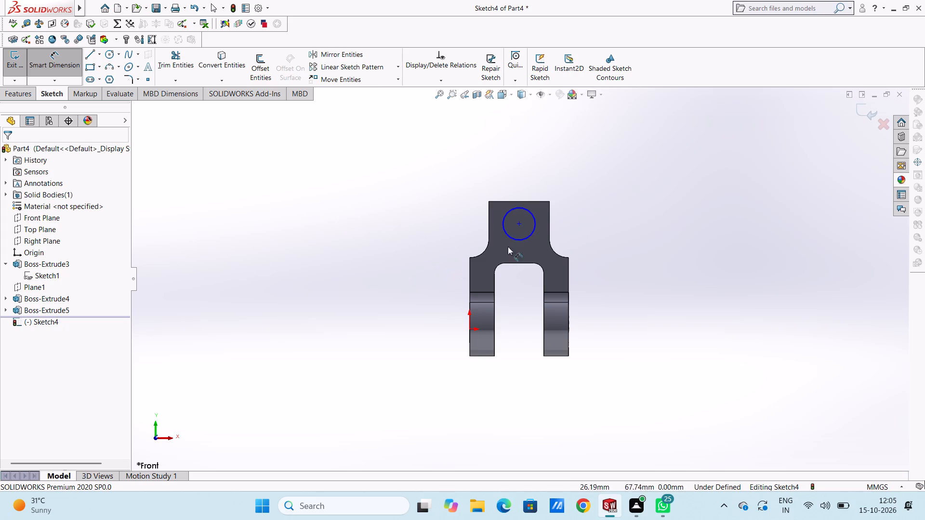
click(514, 238)
click(610, 152)
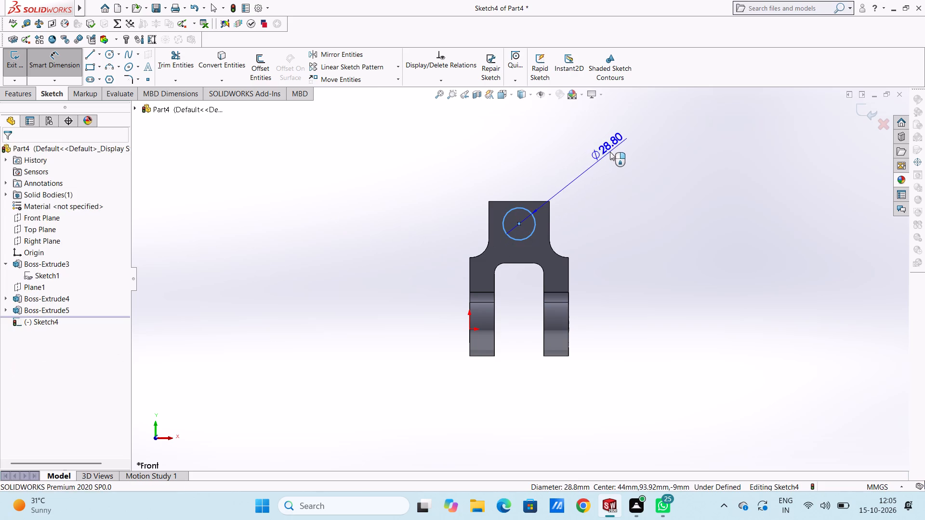
text(20)
key(Return)
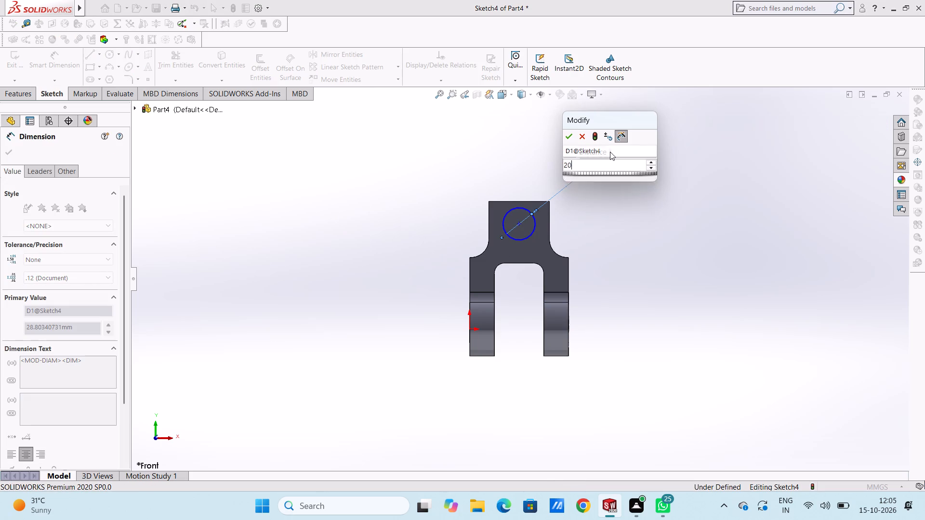
click(534, 157)
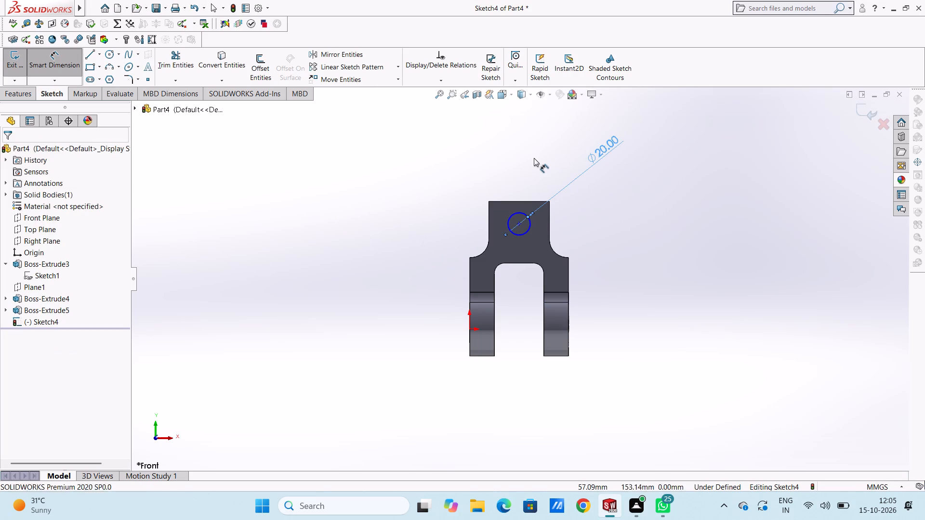
Set the vertical distance from the fork's top edge to the circle's centre to 17 mm.
click(520, 201)
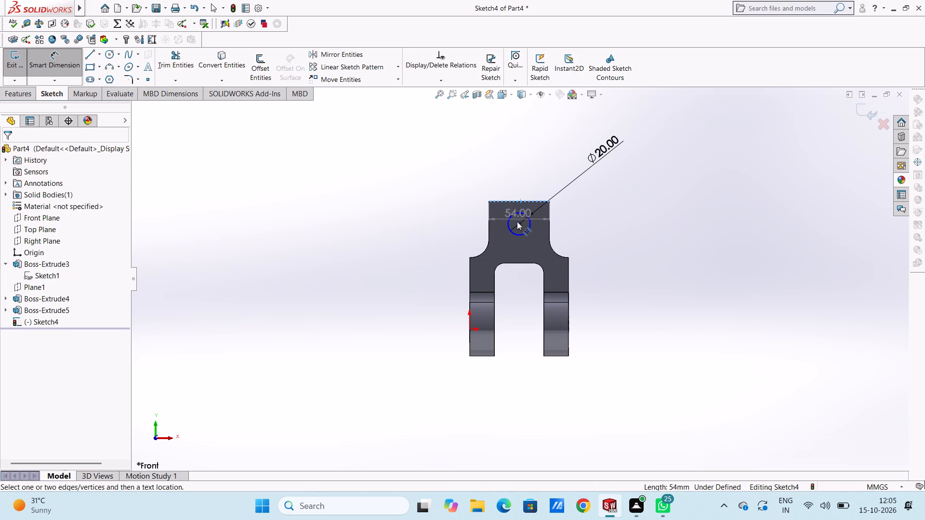
click(518, 223)
click(669, 214)
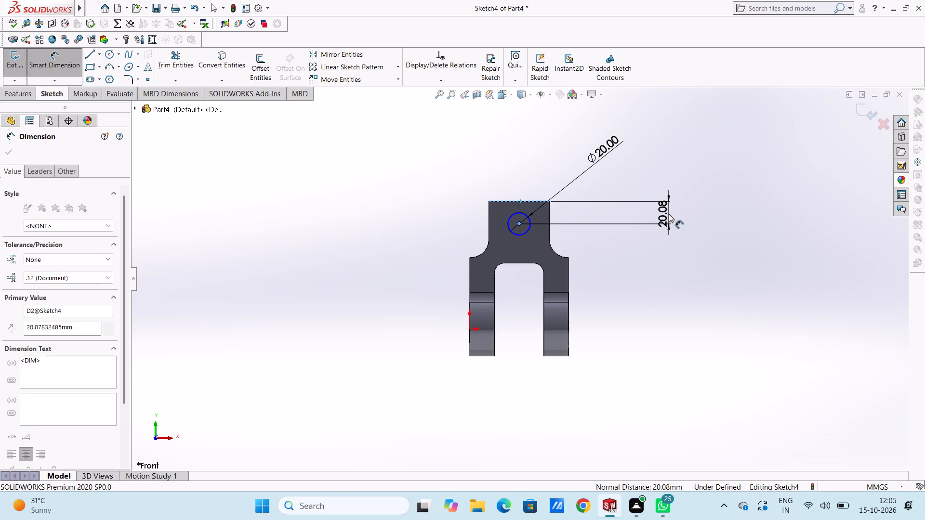
text(17)
key(Return)
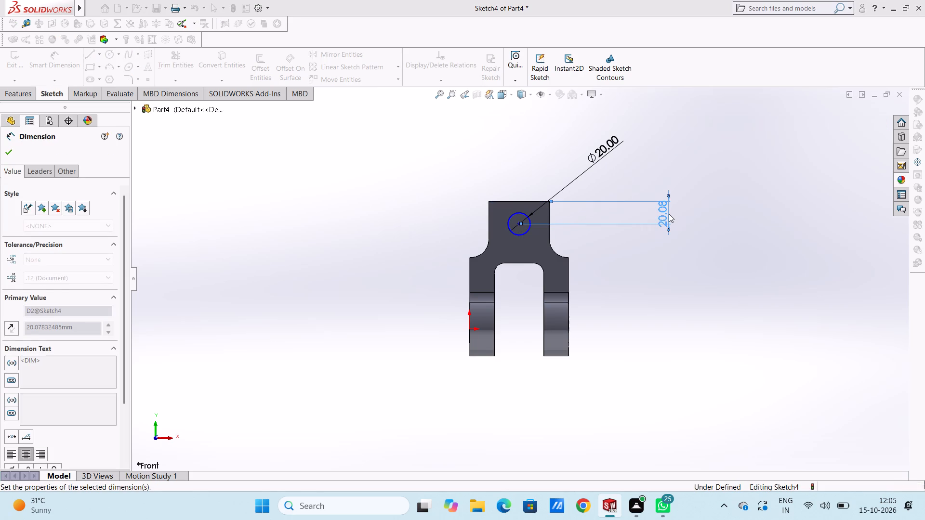
click(671, 281)
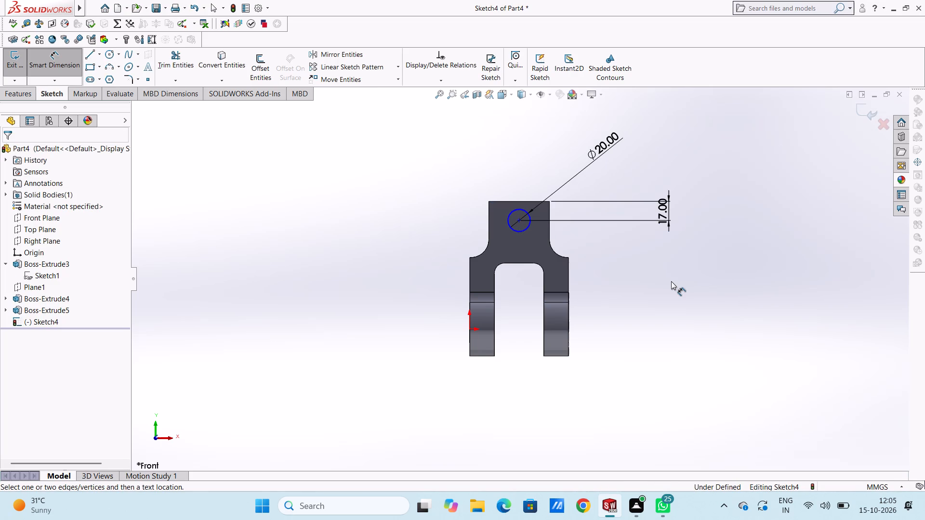
Dimension the horizontal distance from the circle's centre to the right vertical edge of the fork's upper block.
click(518, 222)
click(549, 215)
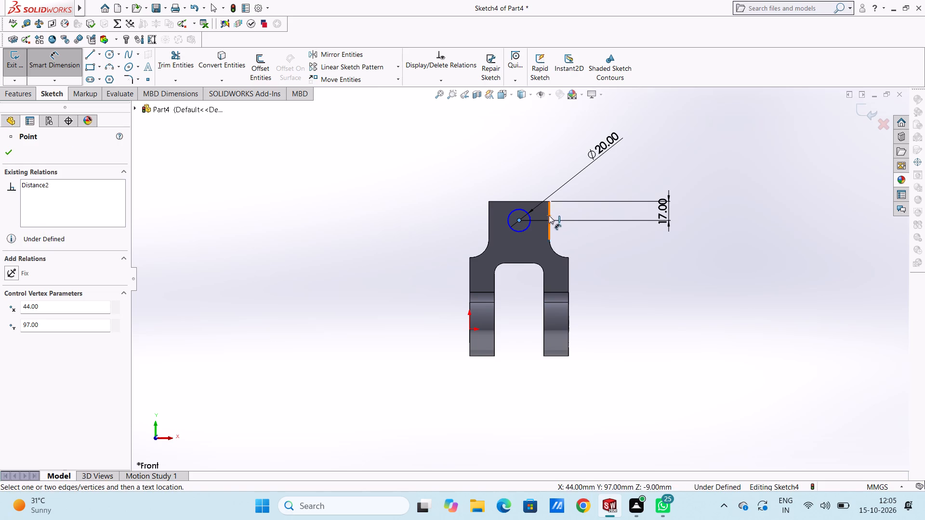
click(537, 125)
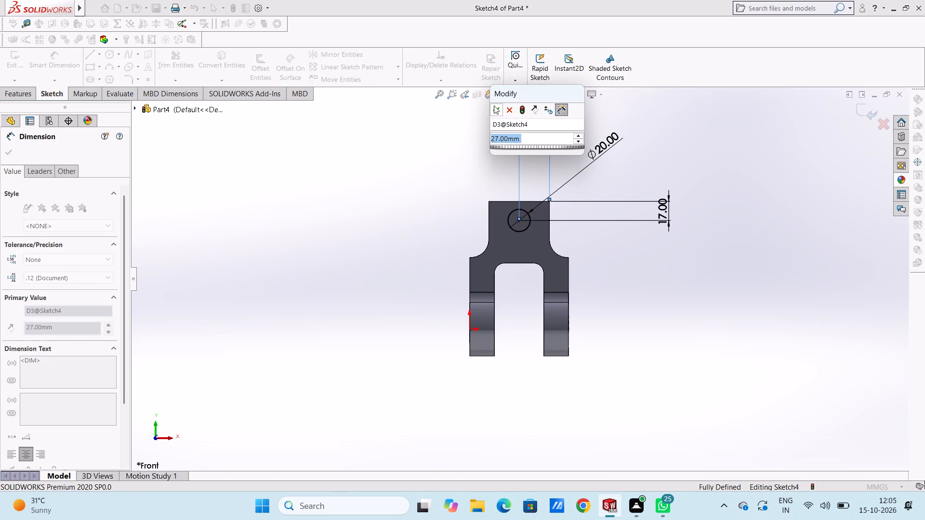
click(494, 105)
click(489, 145)
Cut-extrude the 20 mm circle 15 mm blind through the fork's upper block.
middle_drag(674, 160, 637, 190)
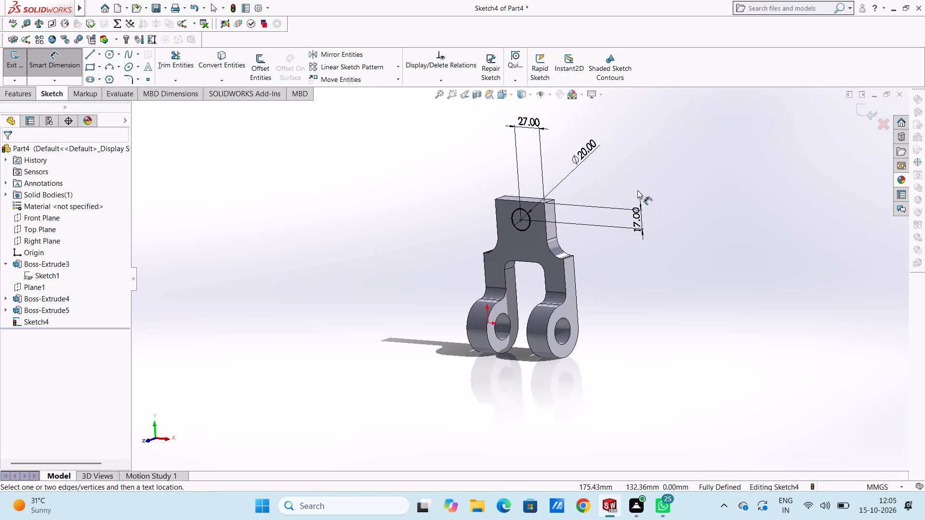
click(70, 66)
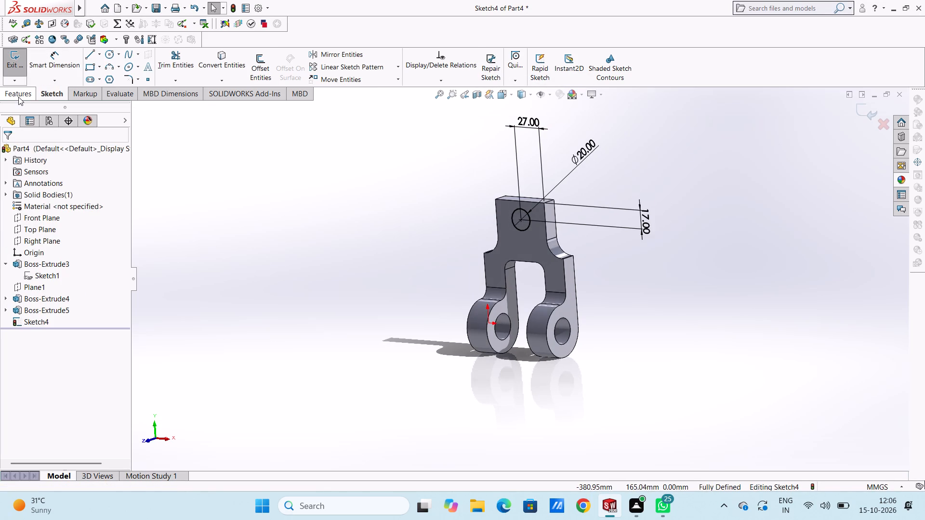
click(18, 97)
click(170, 67)
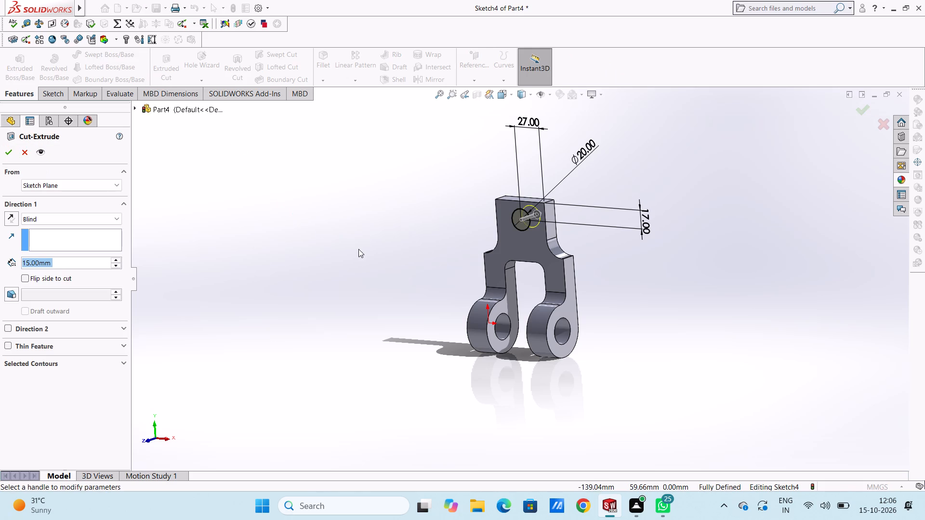
click(14, 154)
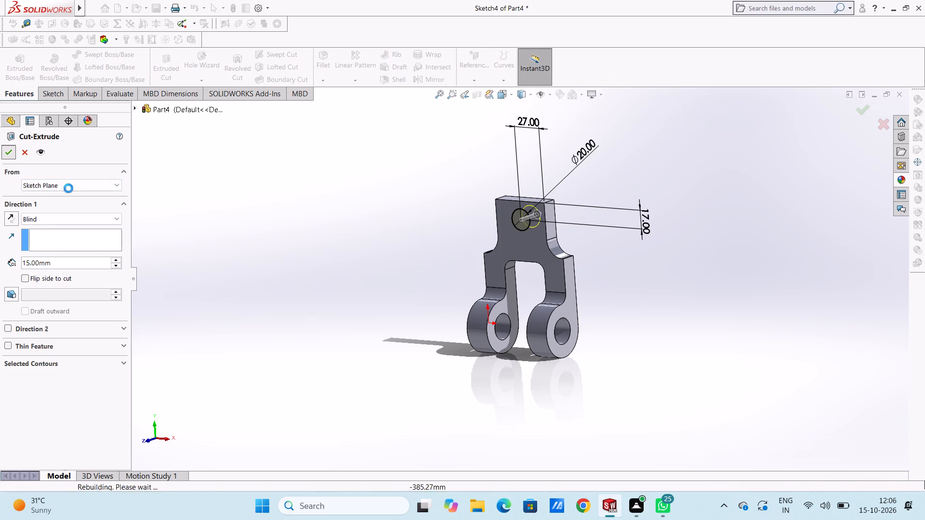
click(294, 248)
Start a sketch on the upper block's left side face and draw a rectangle 32 mm tall and 2 mm wide down from the top edge.
middle_drag(298, 249, 389, 277)
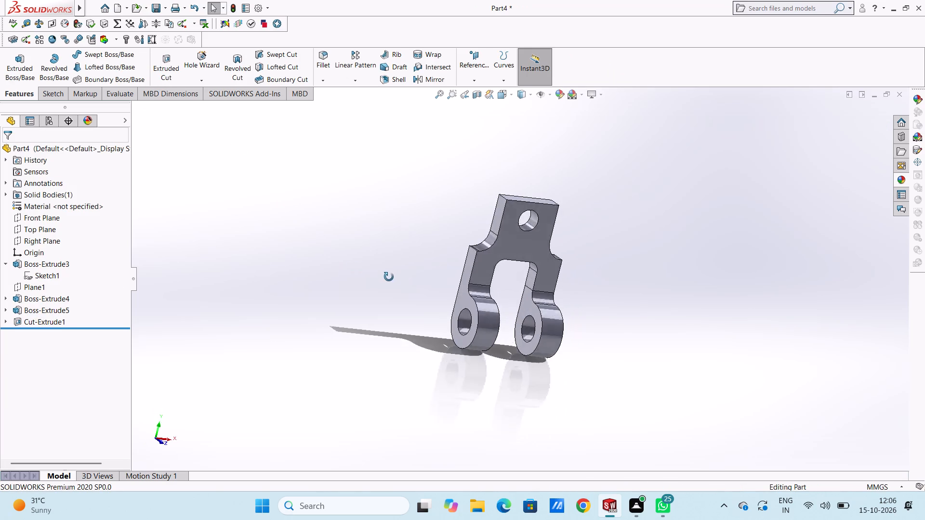
middle_drag(389, 277, 318, 278)
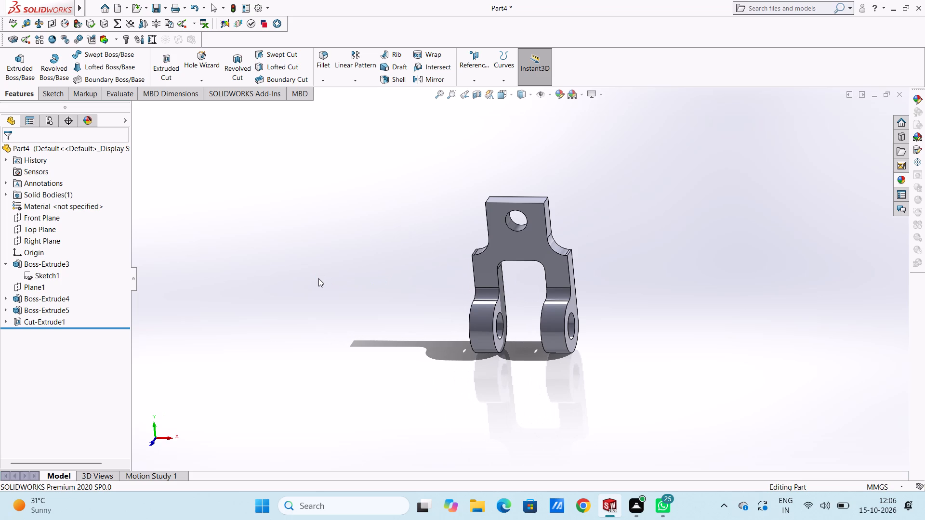
key(ctrl+4)
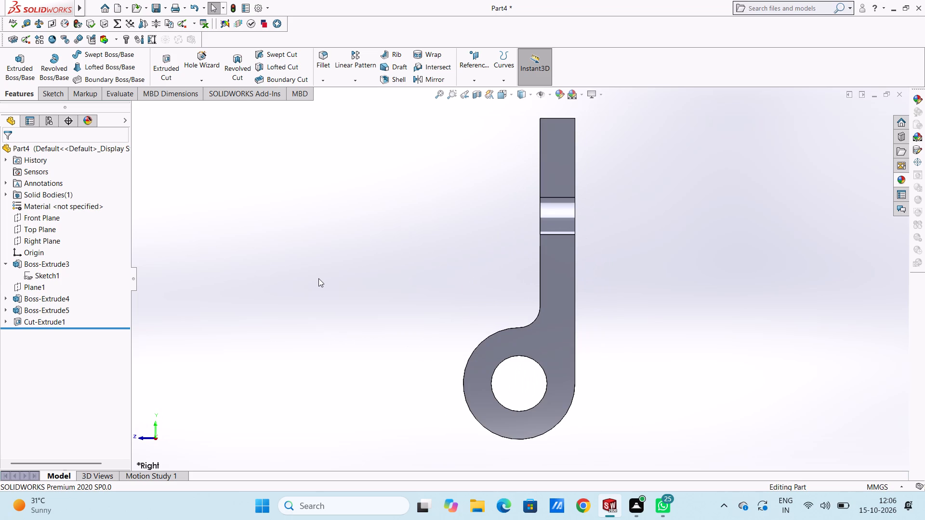
key(ctrl+3)
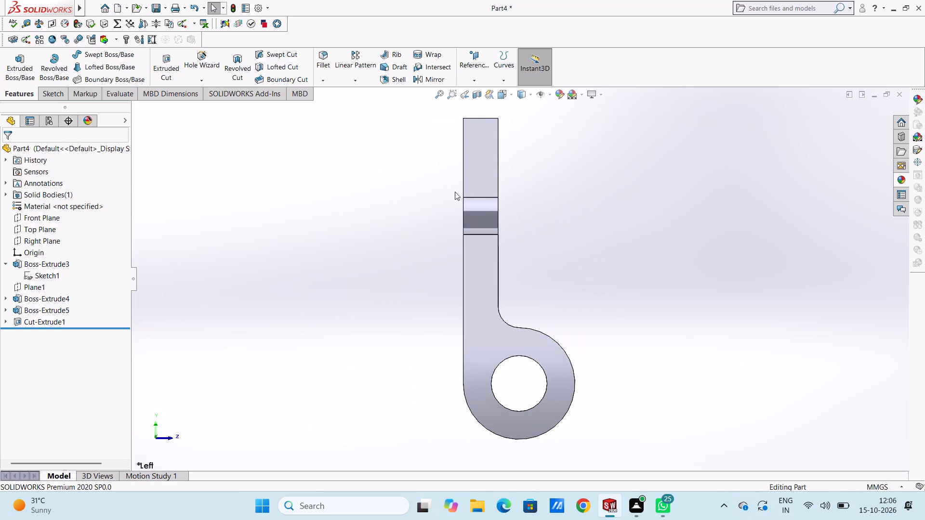
scroll(465, 185, up, 2)
scroll(555, 172, down, 1)
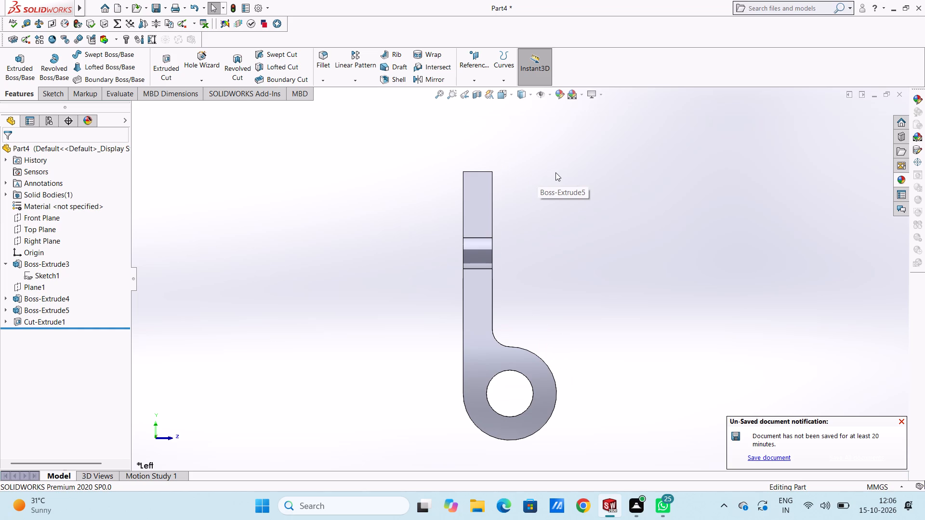
click(477, 189)
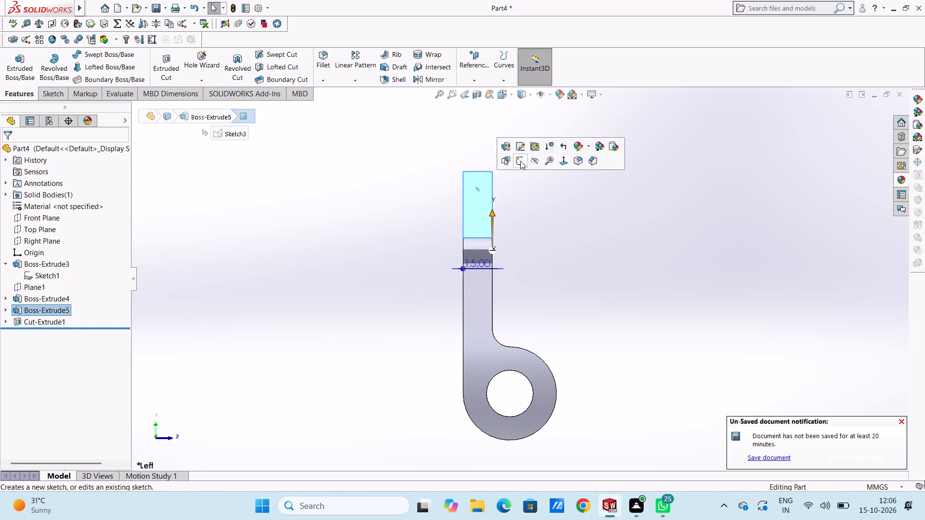
click(520, 161)
click(337, 194)
click(84, 65)
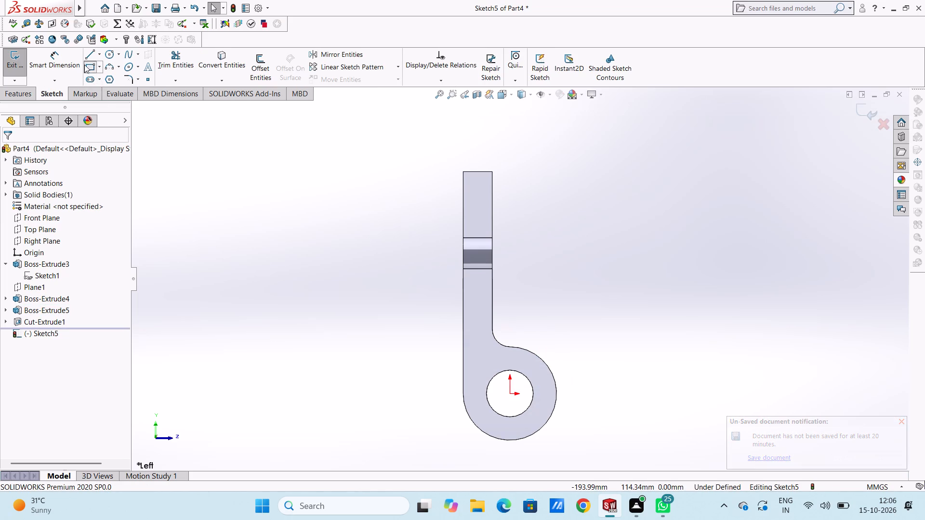
click(472, 171)
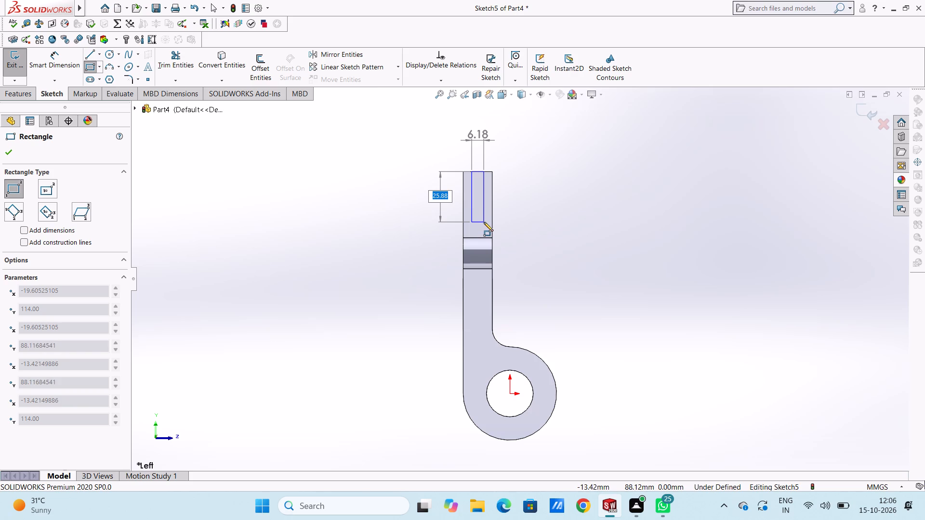
text(32)
key(Return)
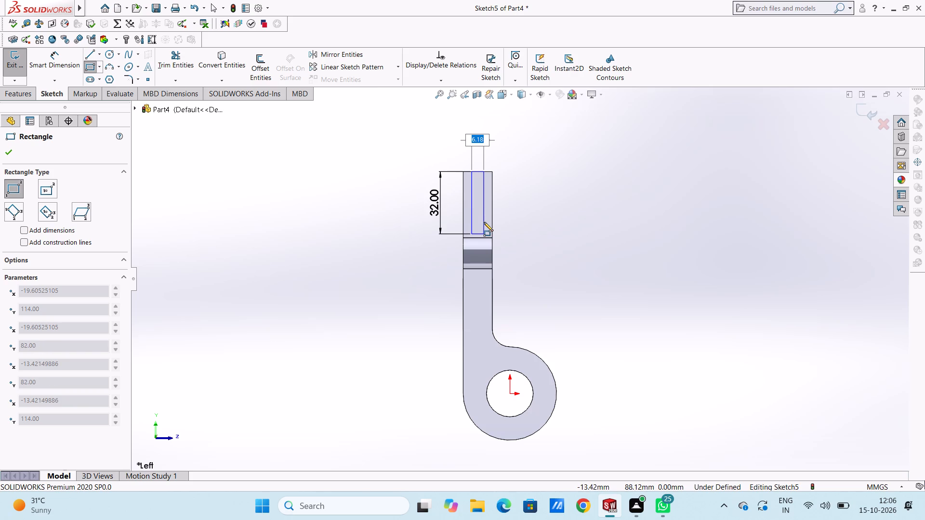
key(2)
key(Return)
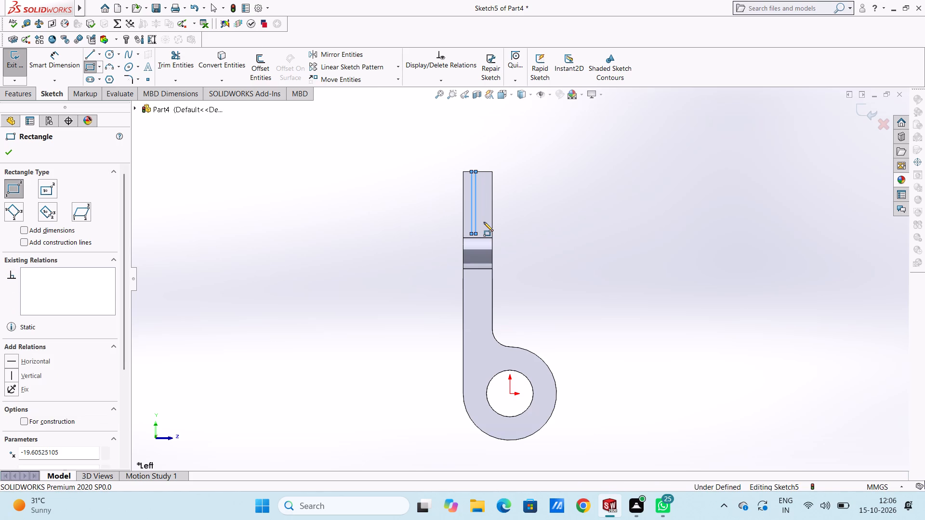
click(9, 153)
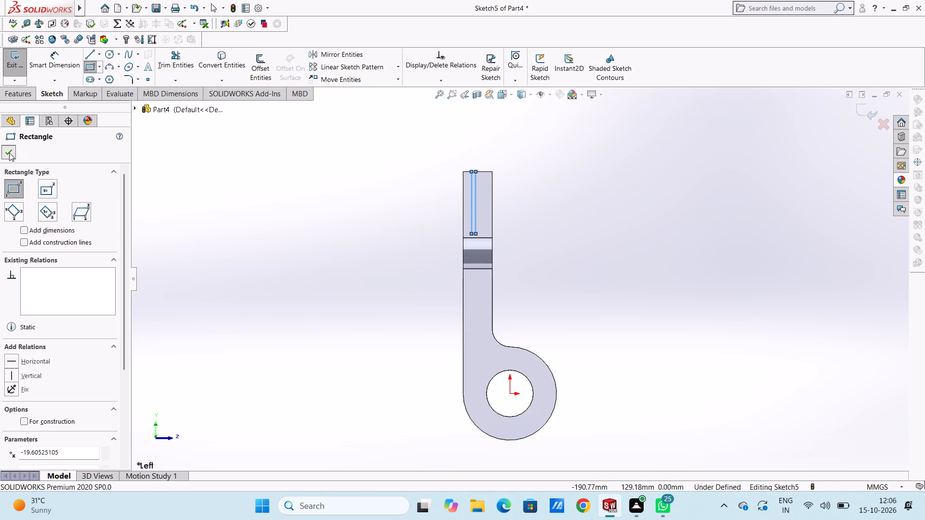
Dimension the width and height of the narrow rectangle on the side face.
click(70, 62)
scroll(507, 185, down, 2)
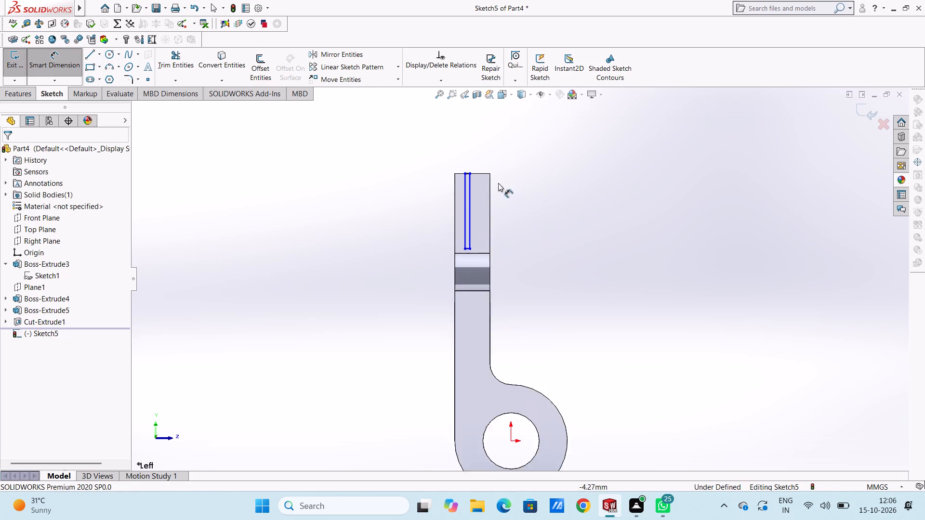
scroll(498, 183, down, 1)
click(456, 180)
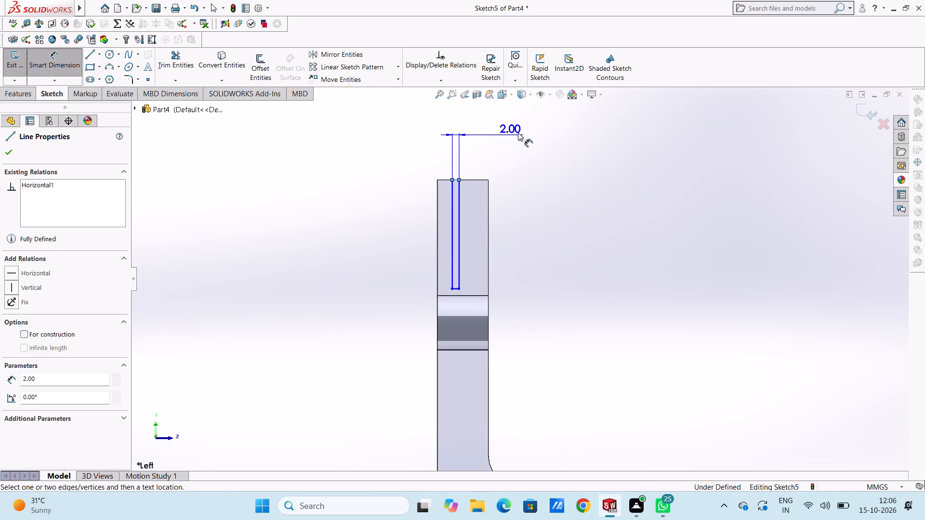
click(529, 130)
click(490, 116)
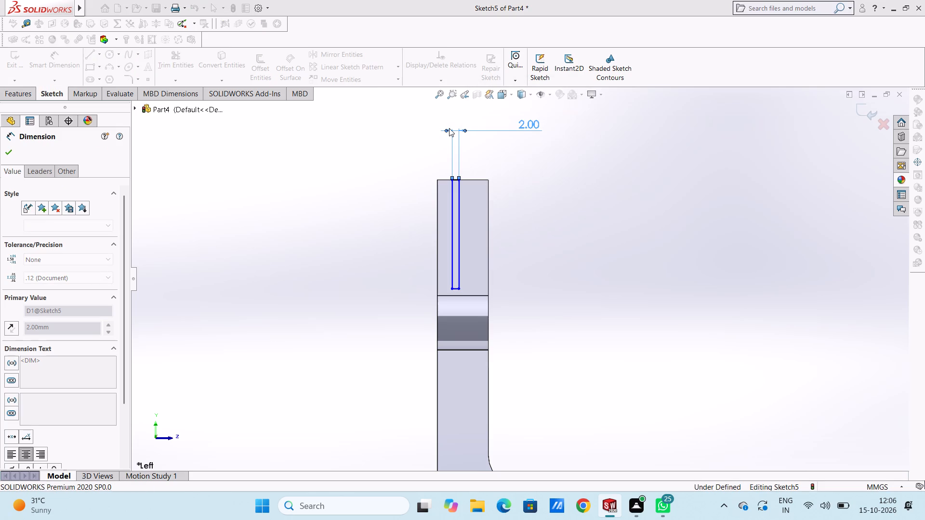
click(449, 128)
click(415, 153)
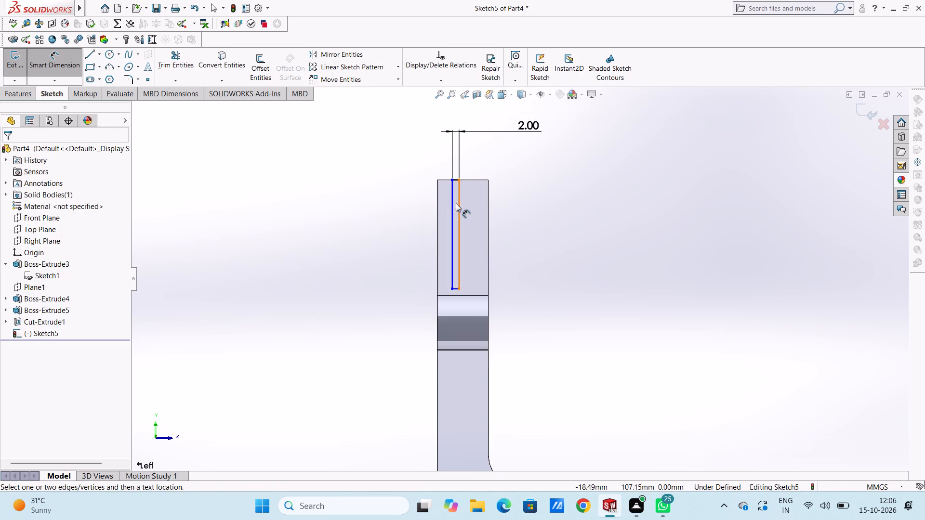
click(452, 205)
click(230, 251)
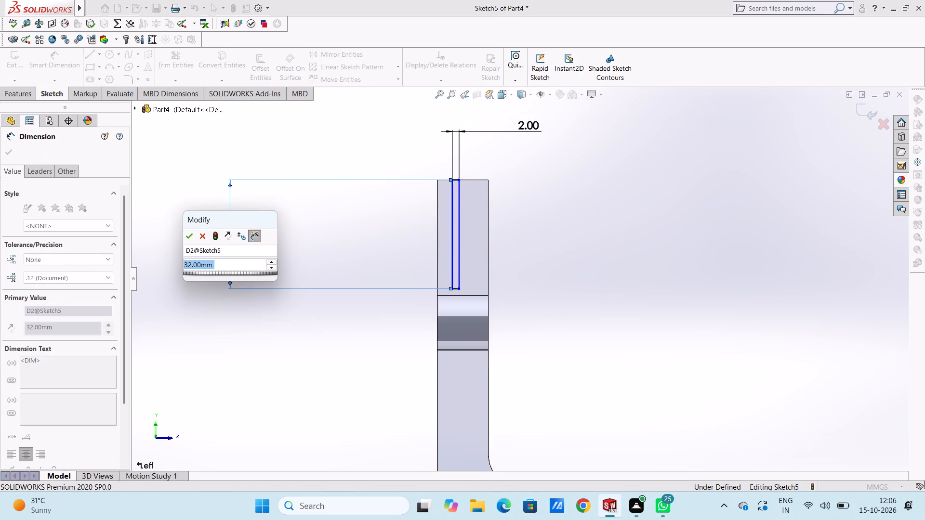
click(186, 242)
click(193, 214)
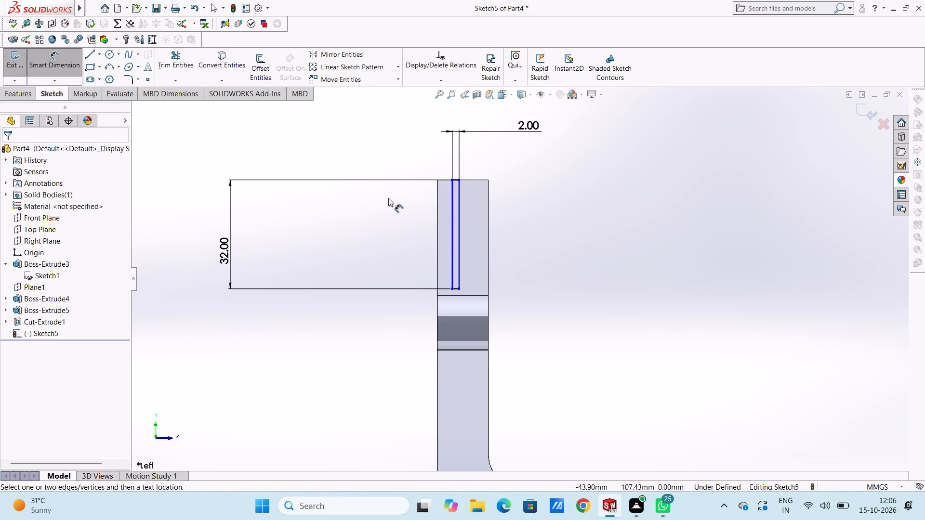
Set the distance from the side face's rear vertical edge to the rectangle's nearer long side to 6.5 mm.
click(436, 209)
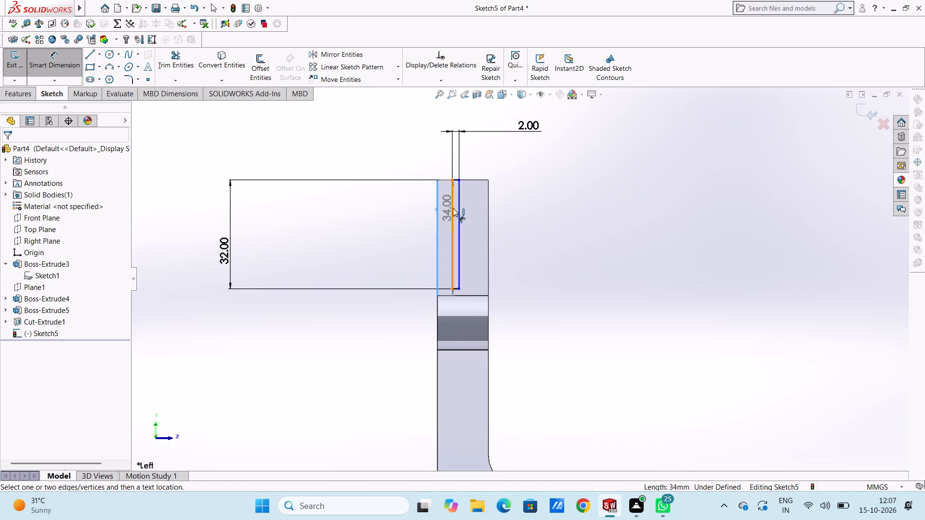
click(453, 208)
click(319, 343)
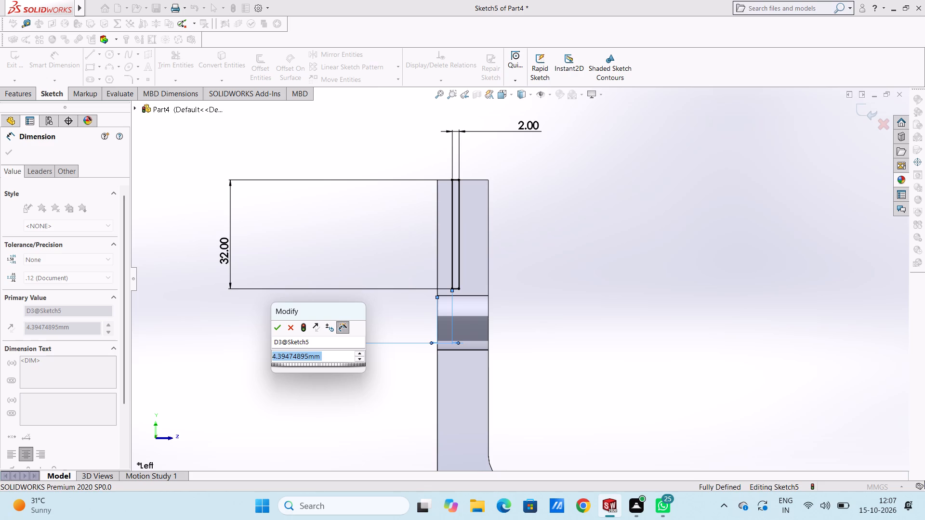
text(6.5)
key(Return)
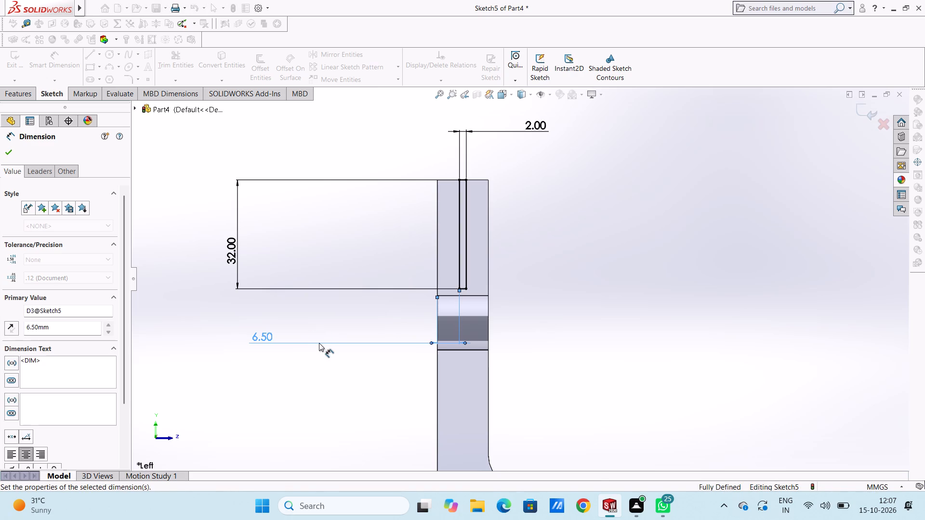
click(364, 248)
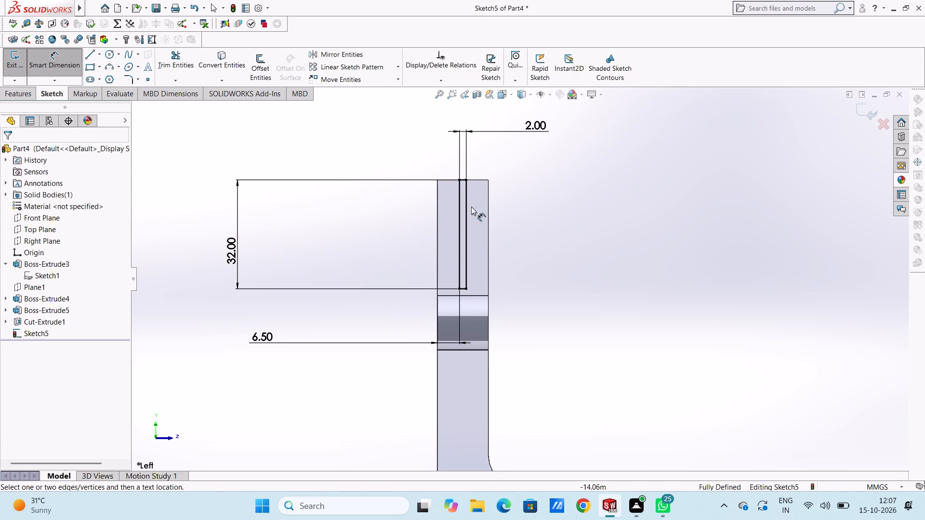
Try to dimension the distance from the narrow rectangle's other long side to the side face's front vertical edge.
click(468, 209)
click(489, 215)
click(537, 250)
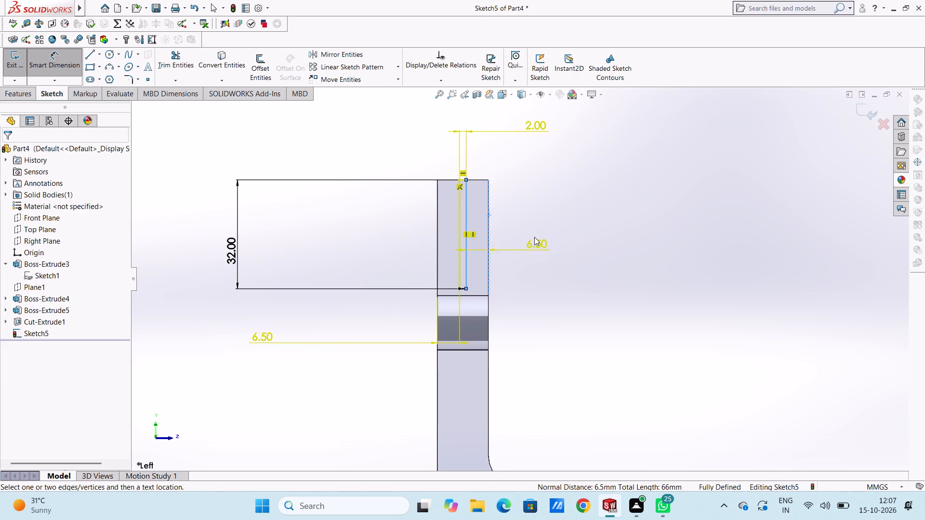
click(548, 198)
Cut-extrude the narrow rectangle with the Through All end condition to slot the fork's upper block.
scroll(530, 212, up, 1)
middle_drag(530, 221, 518, 234)
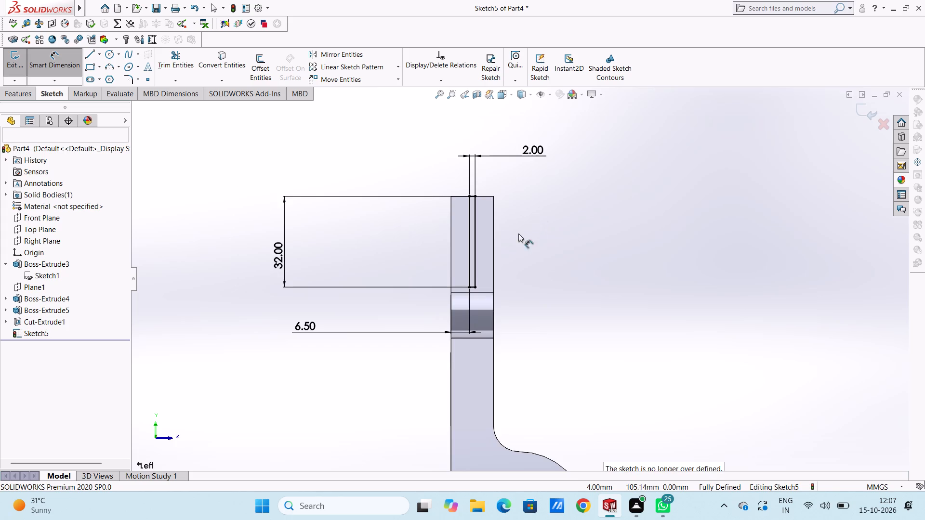
middle_drag(518, 234, 487, 262)
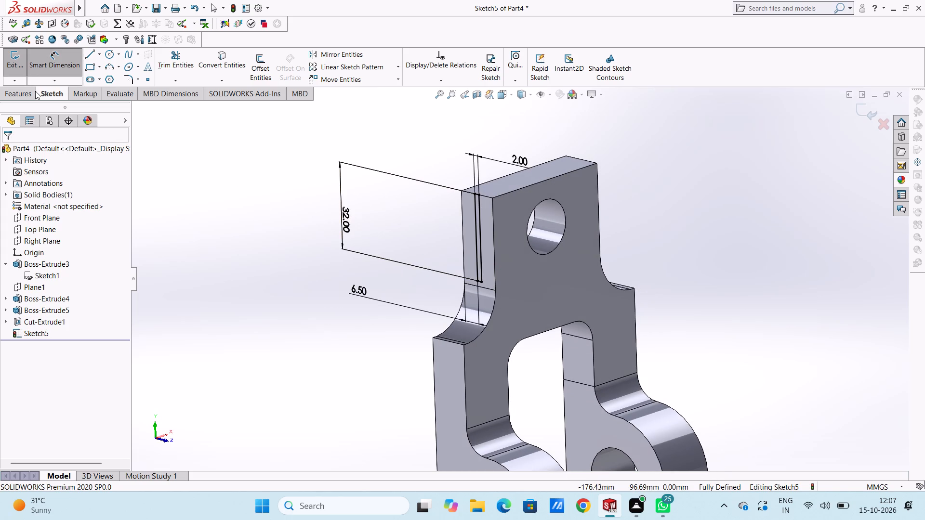
click(53, 58)
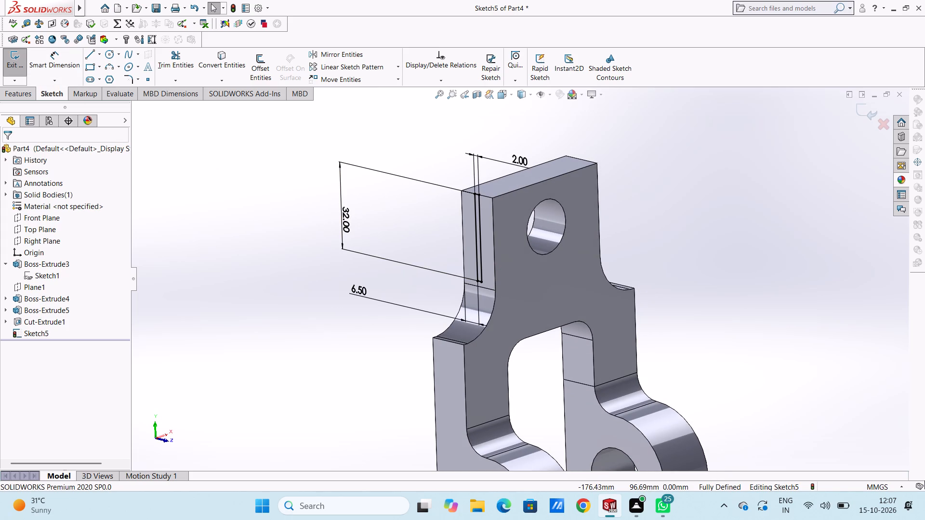
click(23, 93)
click(164, 60)
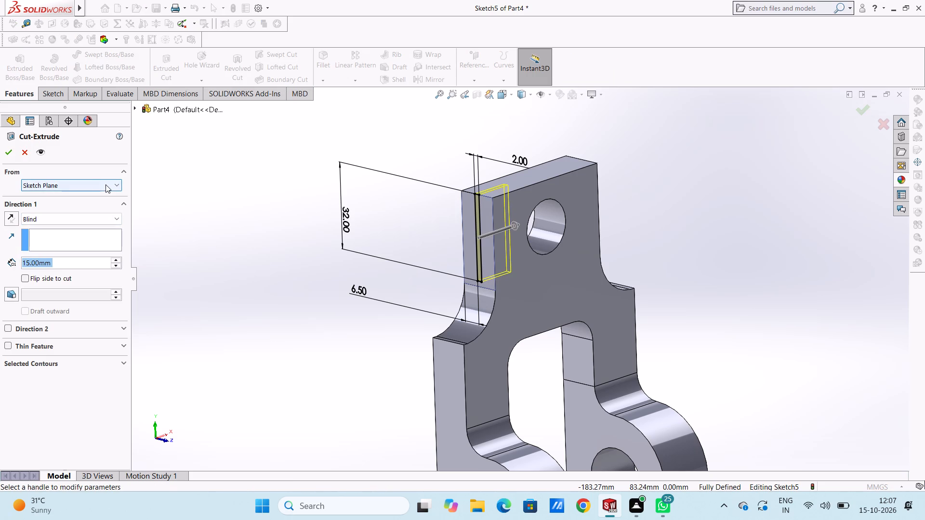
click(106, 218)
click(84, 238)
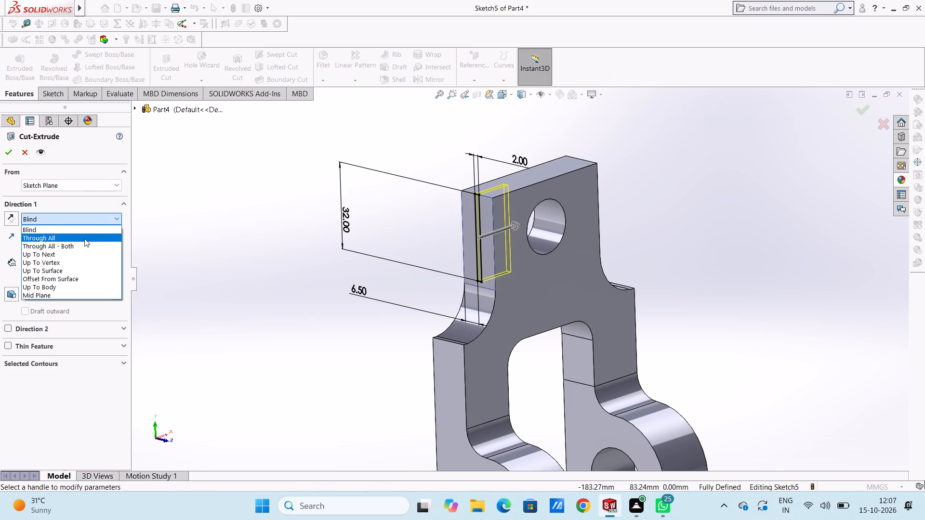
click(5, 155)
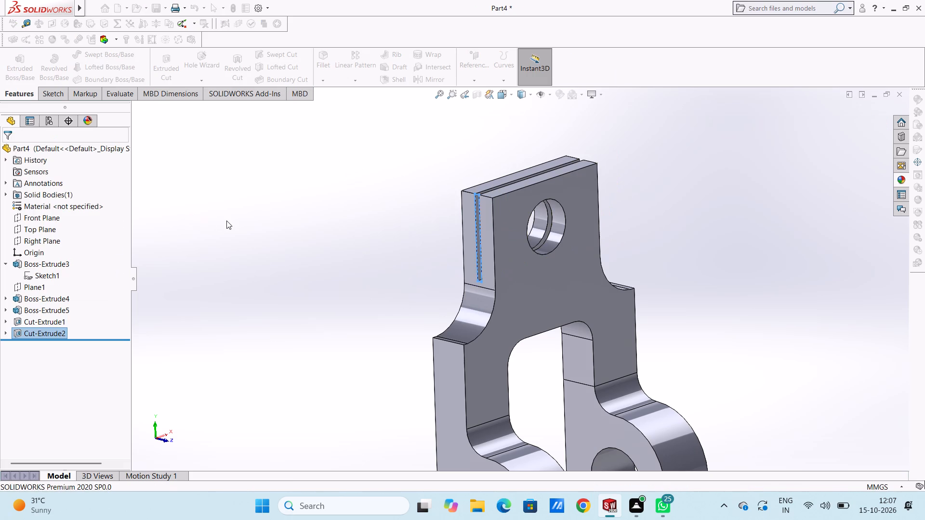
click(226, 221)
Start a sketch on the rear strip of the upper block's slotted top face, seen in top view.
middle_drag(252, 218, 302, 247)
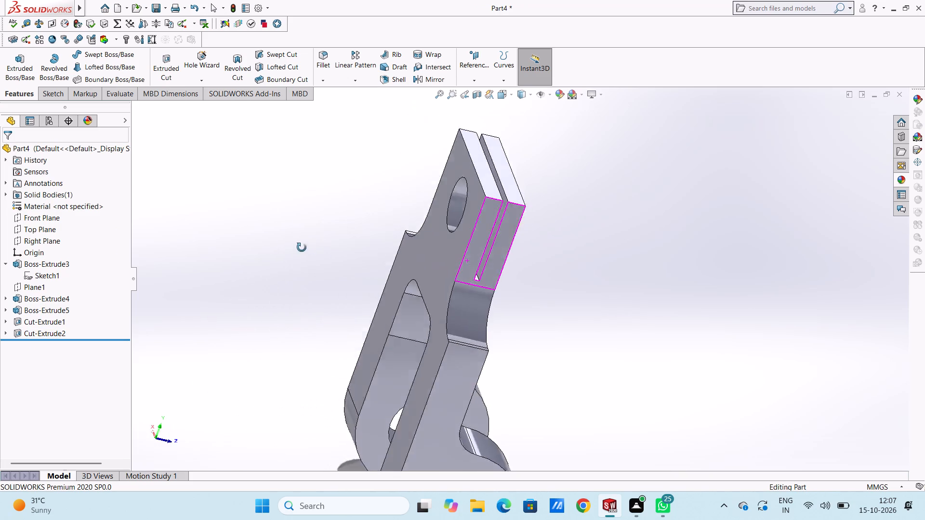
middle_drag(302, 247, 292, 241)
scroll(292, 241, up, 1)
scroll(362, 313, up, 1)
middle_drag(362, 289, 279, 269)
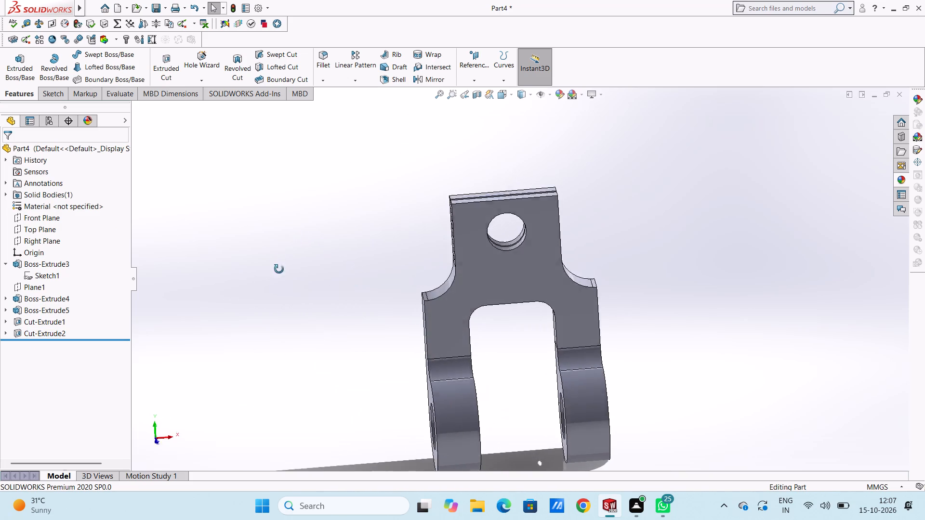
middle_drag(279, 269, 302, 293)
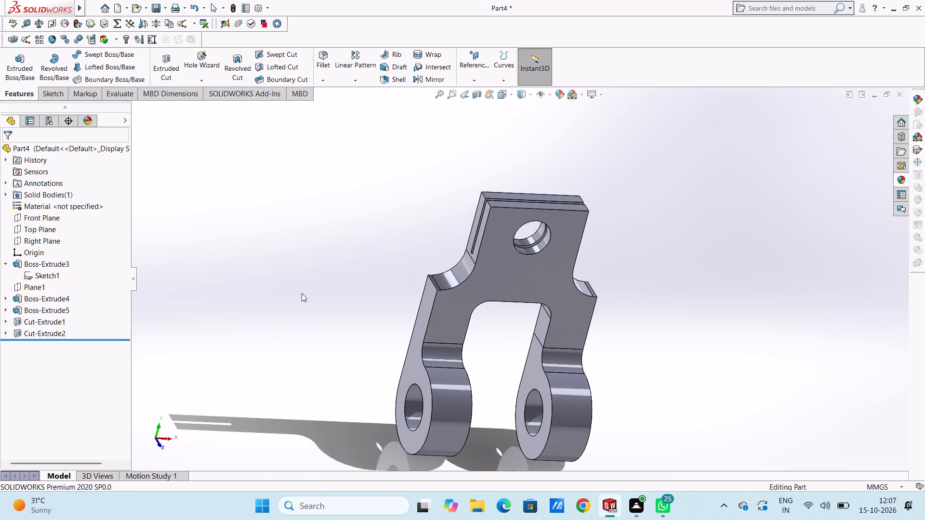
key(ctrl+5)
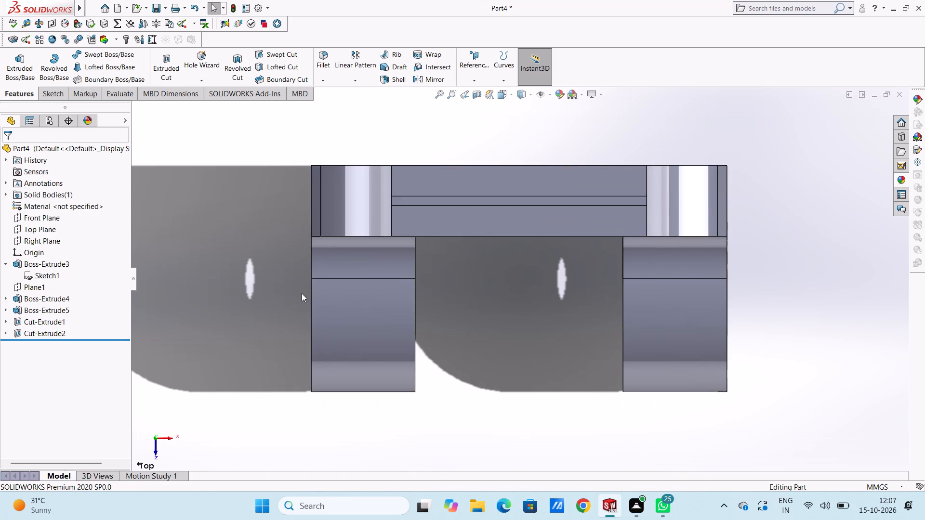
scroll(502, 184, up, 1)
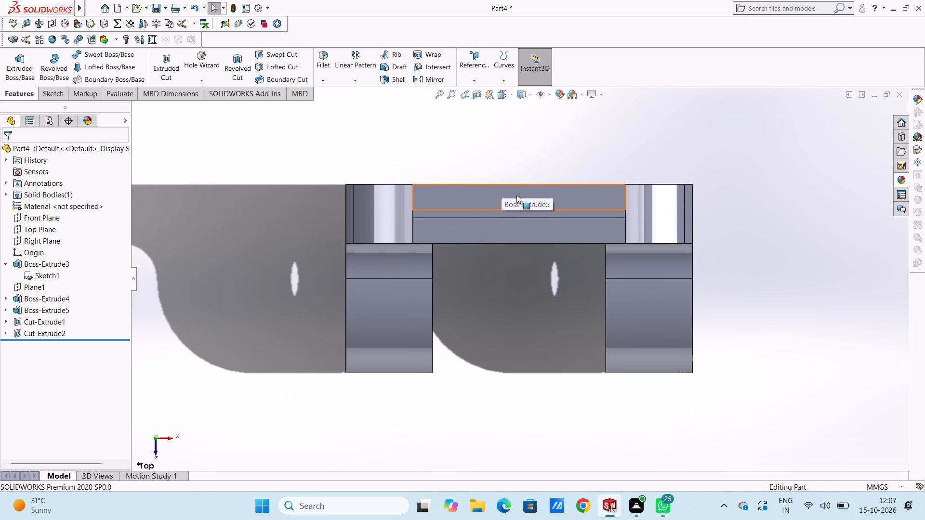
scroll(536, 205, up, 4)
scroll(571, 198, down, 5)
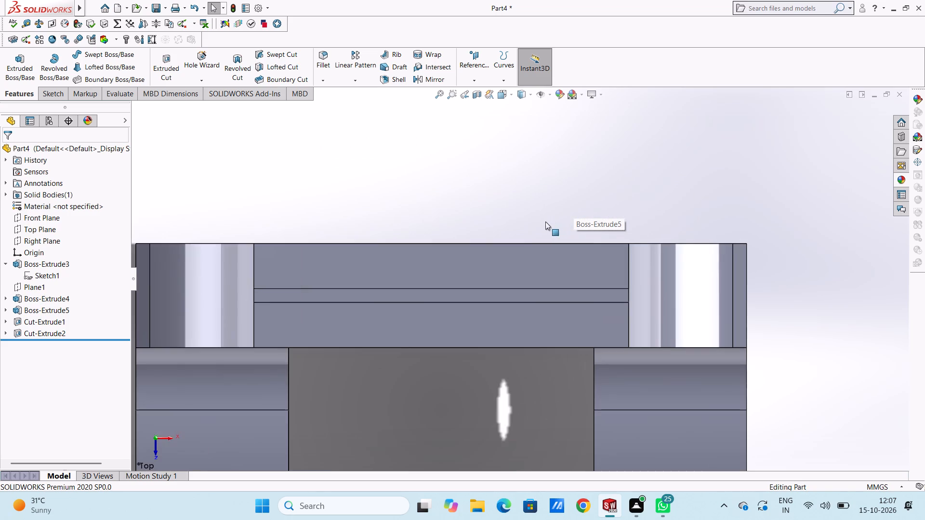
scroll(541, 243, up, 4)
scroll(468, 382, down, 2)
click(471, 214)
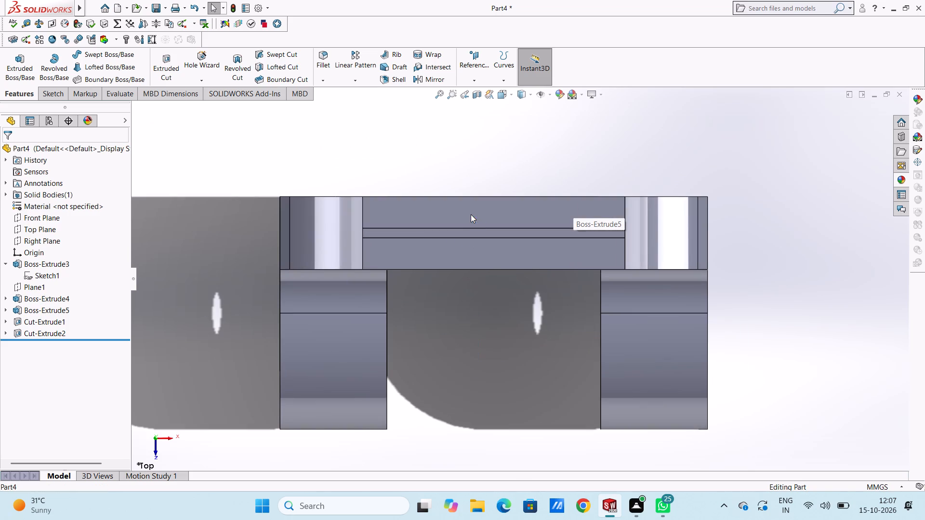
click(511, 192)
click(476, 175)
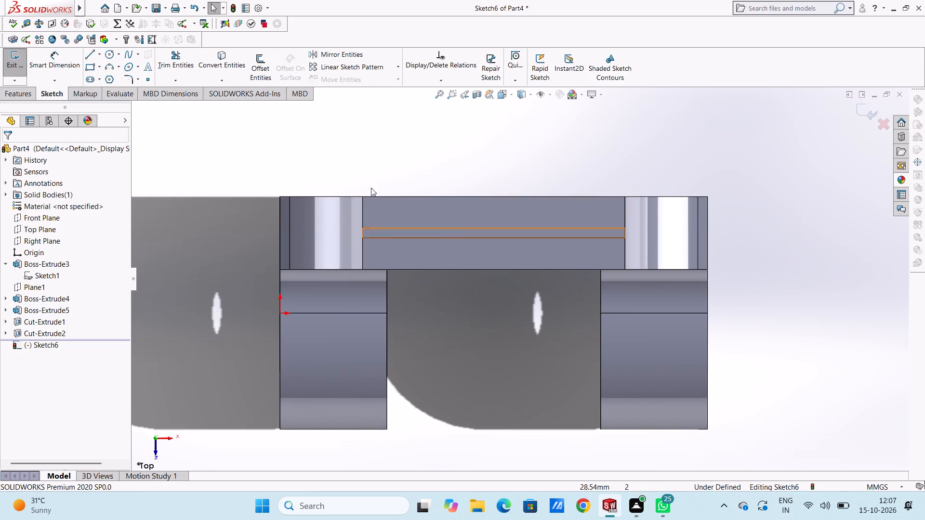
Draw two circles about 6.5 mm and 7 mm in diameter, centred along the slot with centres about 29 mm apart.
click(111, 55)
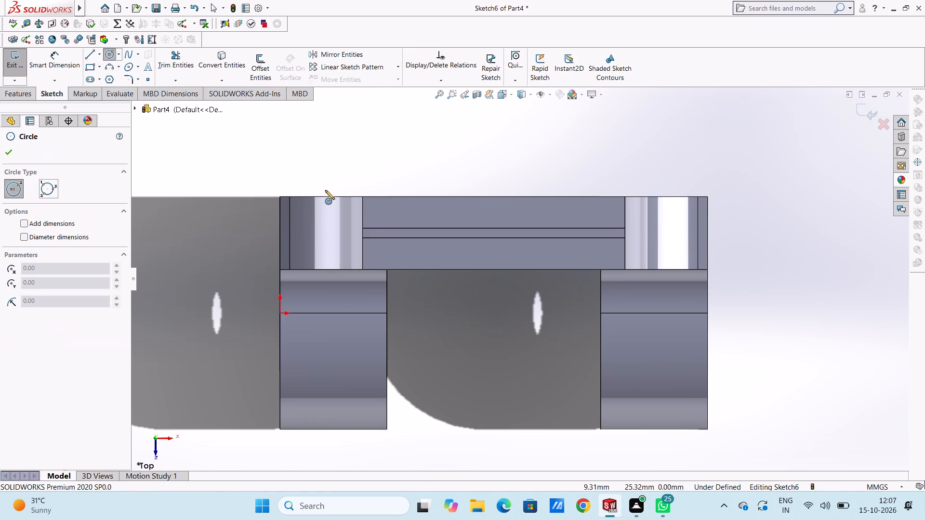
click(416, 232)
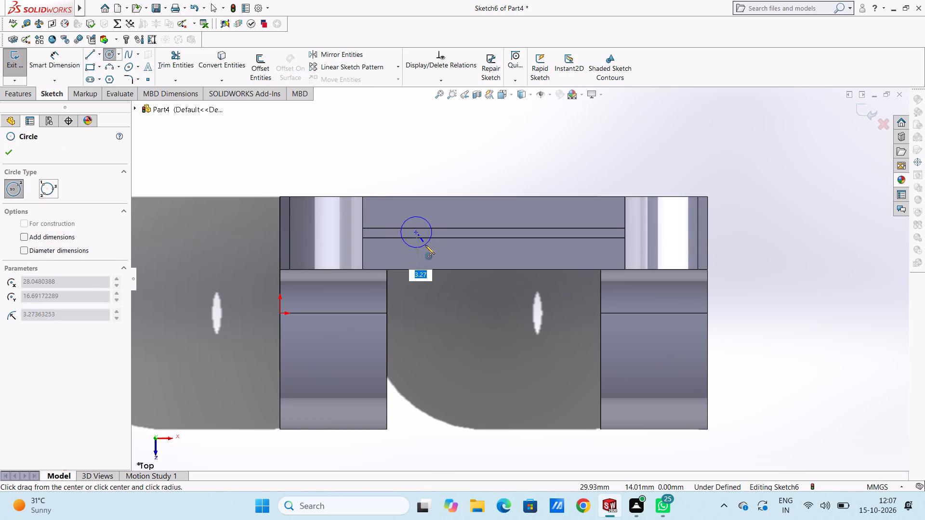
click(425, 245)
click(557, 234)
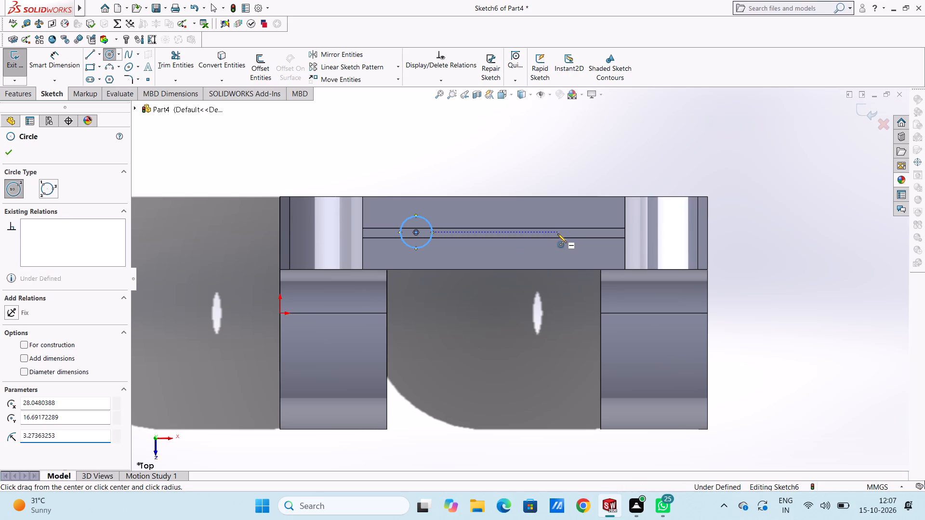
click(564, 247)
click(16, 156)
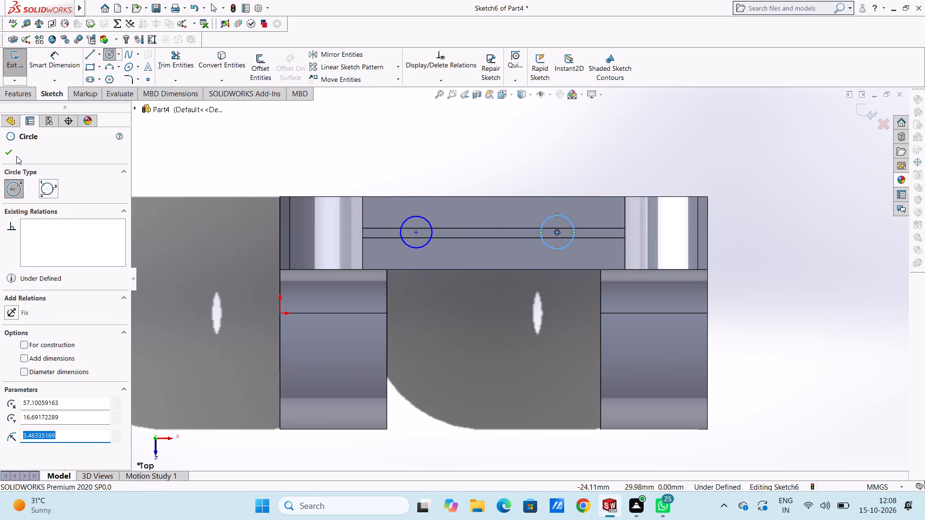
click(16, 156)
click(10, 155)
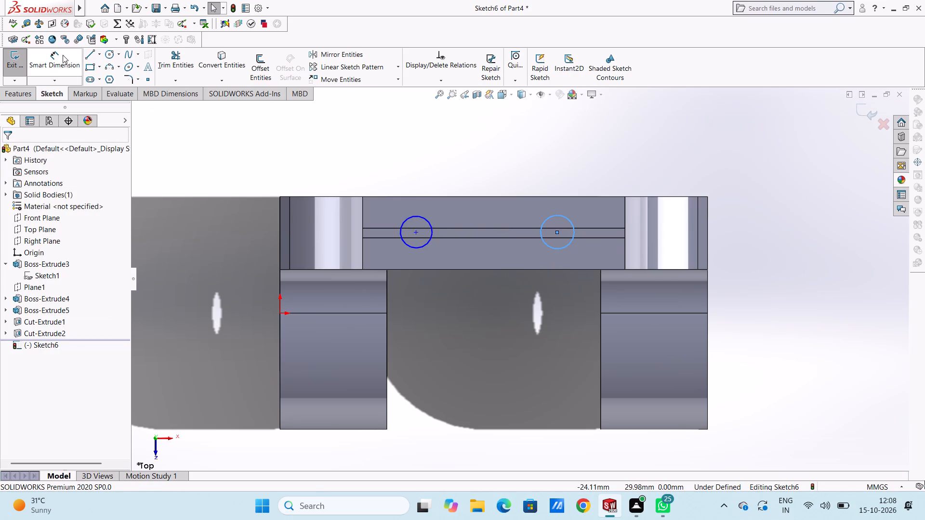
Set the diameter of both circles on the upper block's top face to 10 mm.
click(63, 55)
click(413, 247)
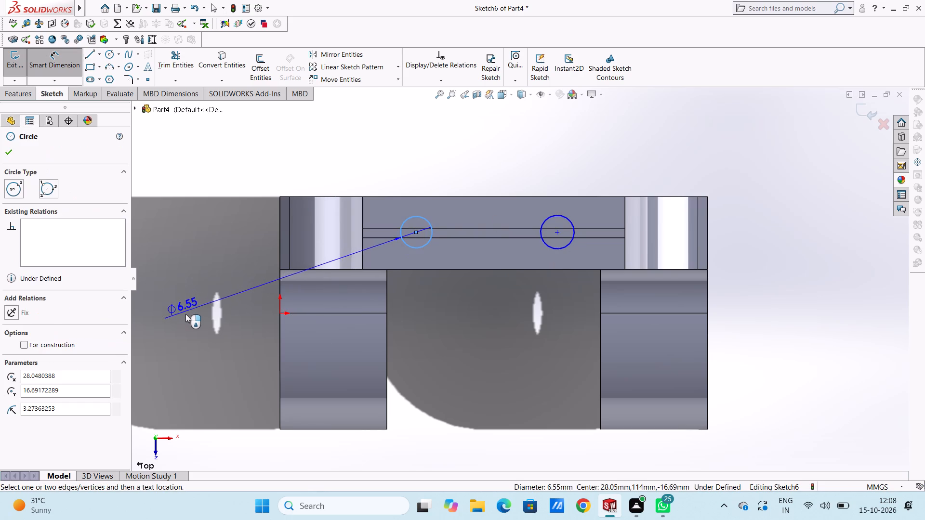
click(189, 316)
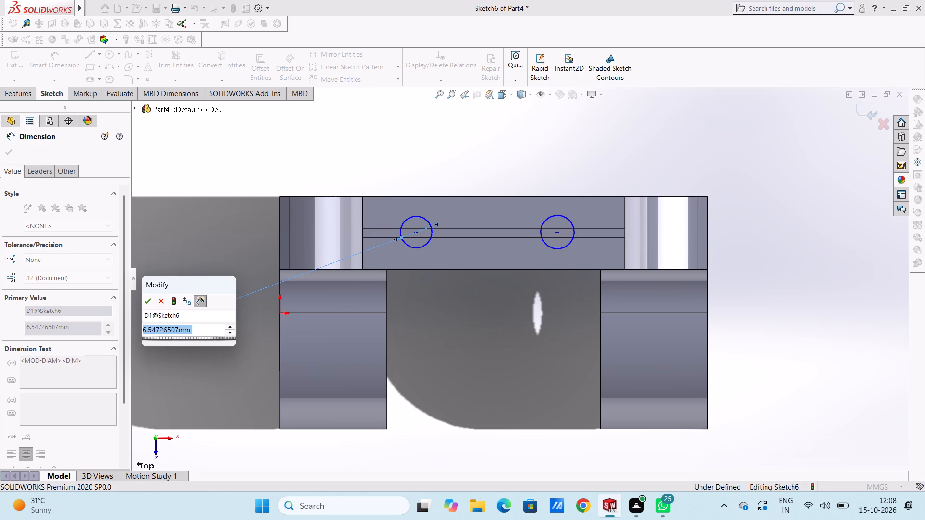
text(10)
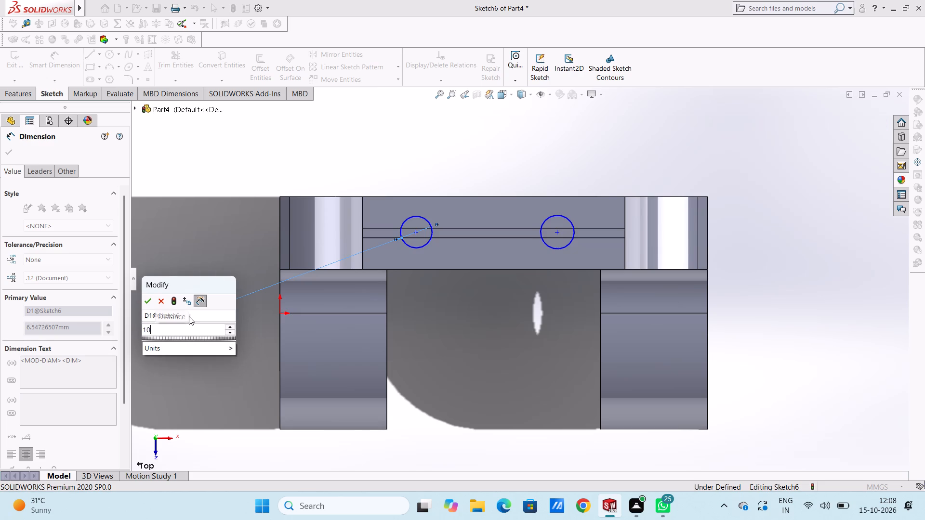
key(Return)
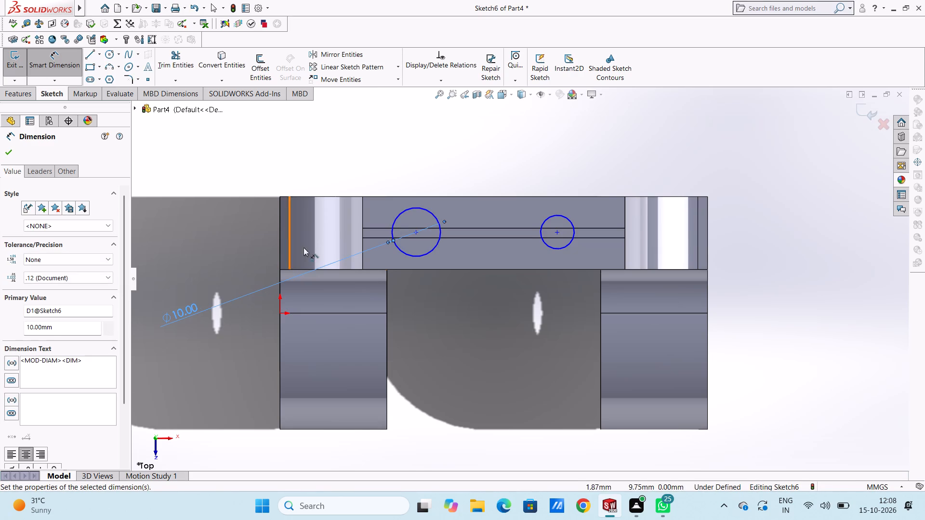
click(464, 116)
click(556, 215)
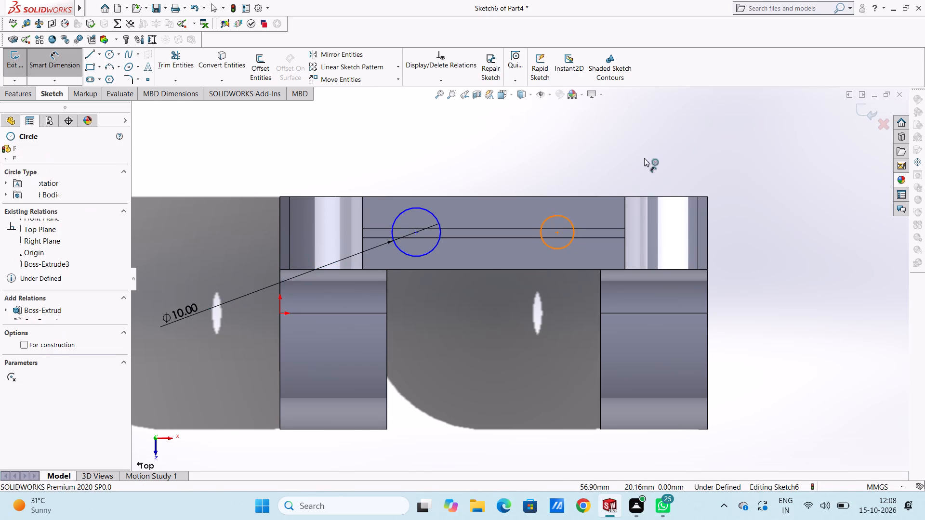
click(734, 124)
text(10)
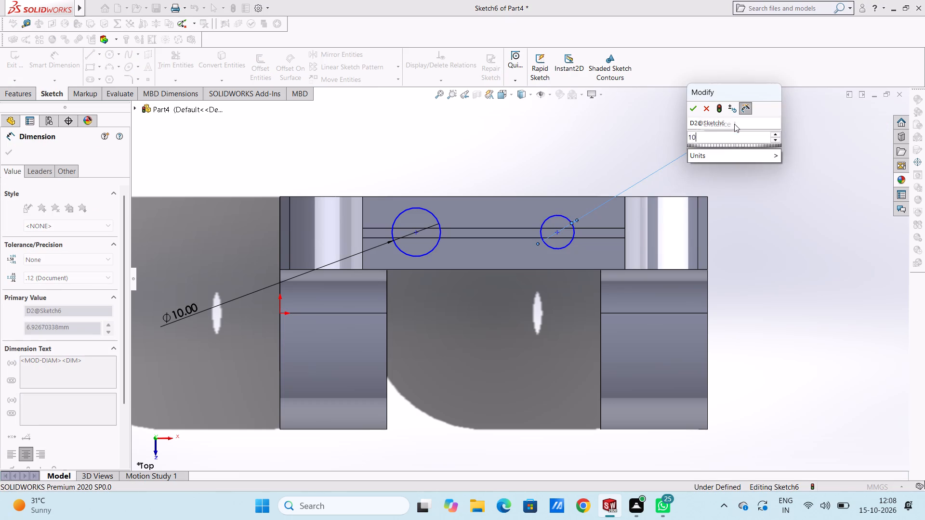
key(Return)
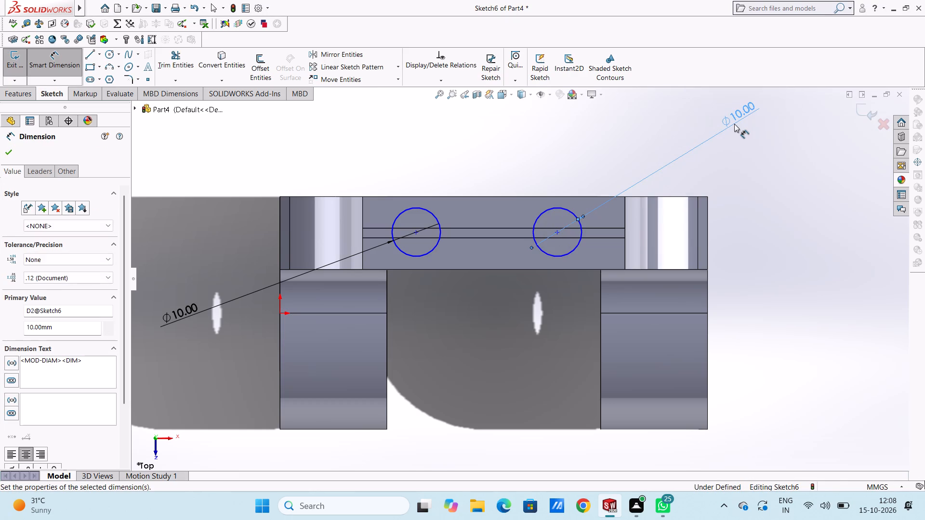
scroll(533, 162, up, 3)
click(509, 204)
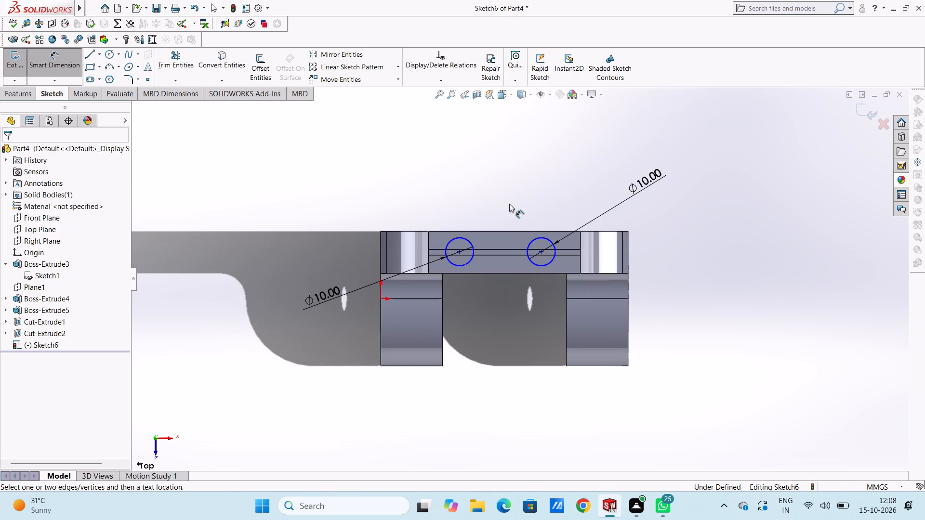
Set the distance from each circle's centre to the top face's rear edge to 7.5 mm.
click(460, 251)
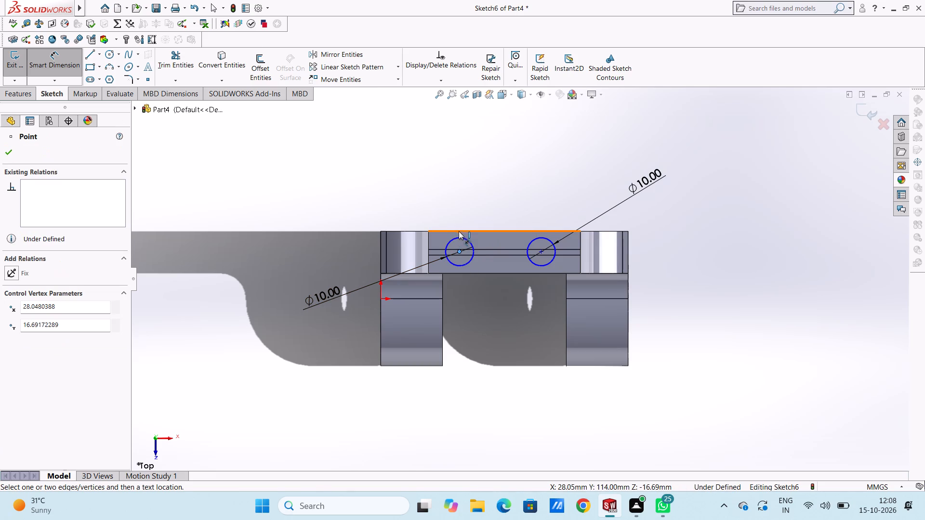
click(459, 231)
click(260, 206)
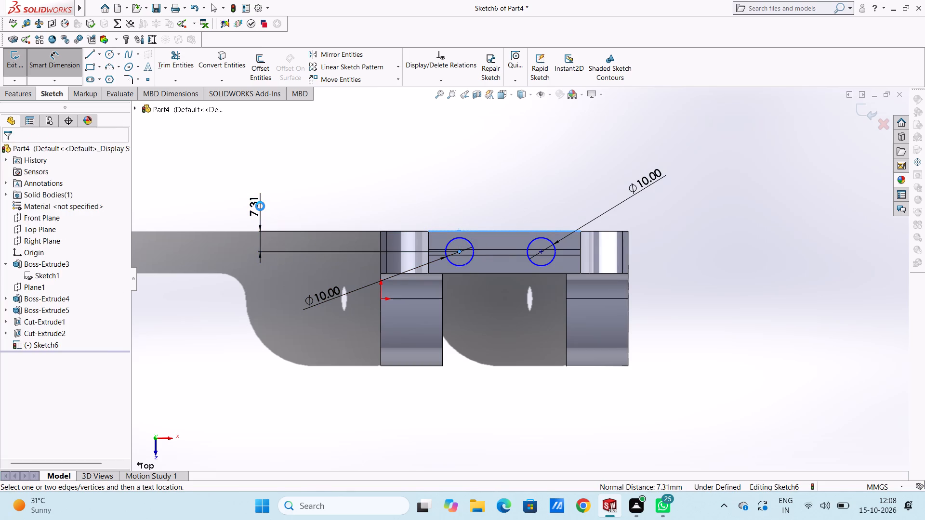
text(7.5)
key(Return)
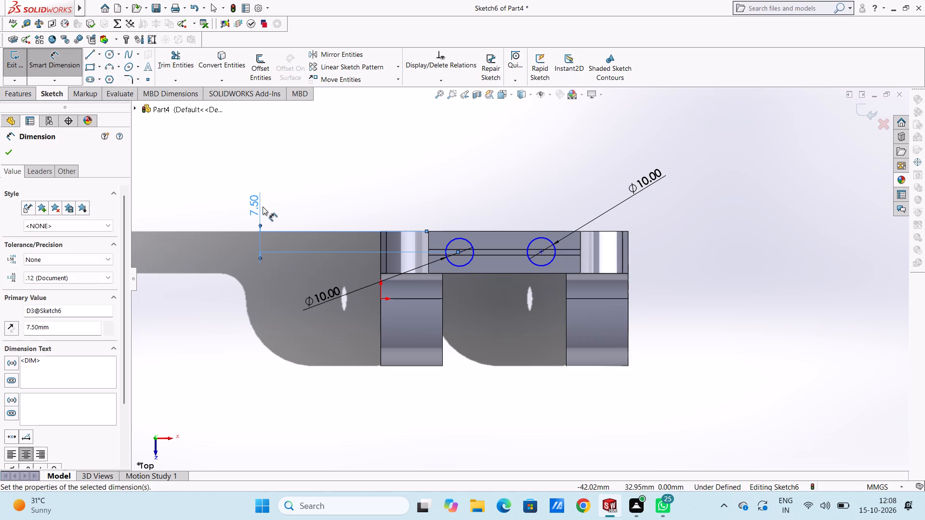
click(325, 195)
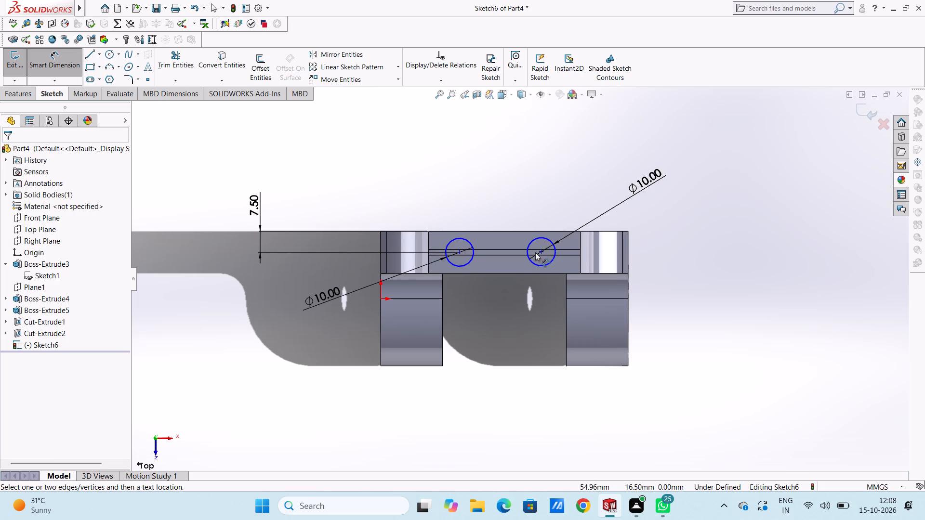
click(542, 251)
click(562, 229)
click(562, 232)
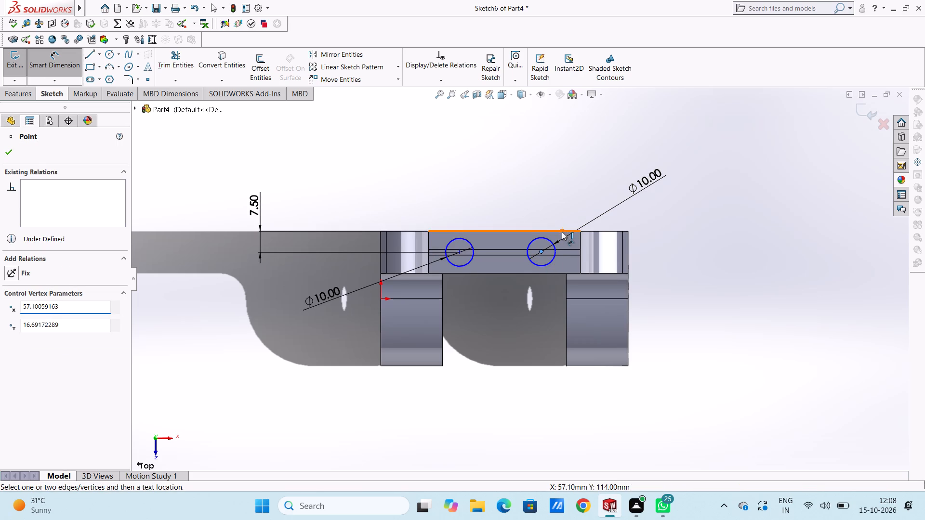
click(743, 237)
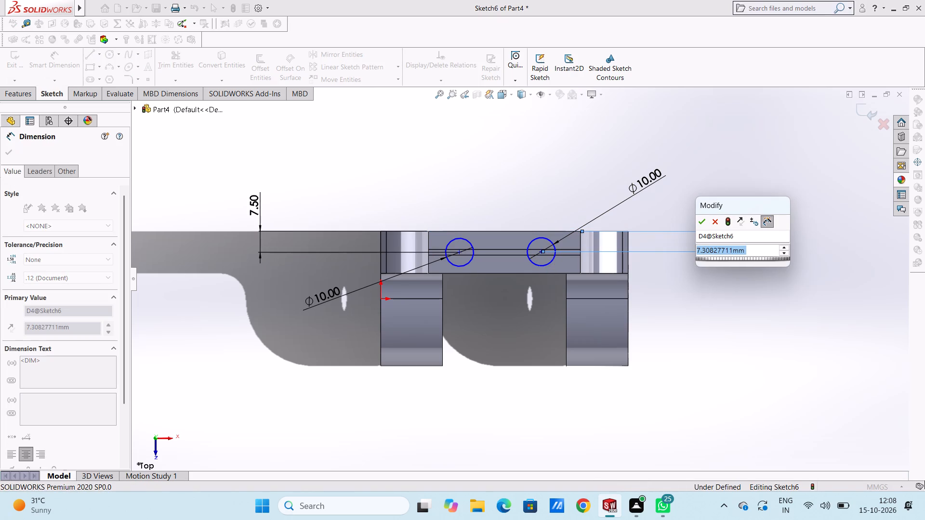
text(7.5)
key(Return)
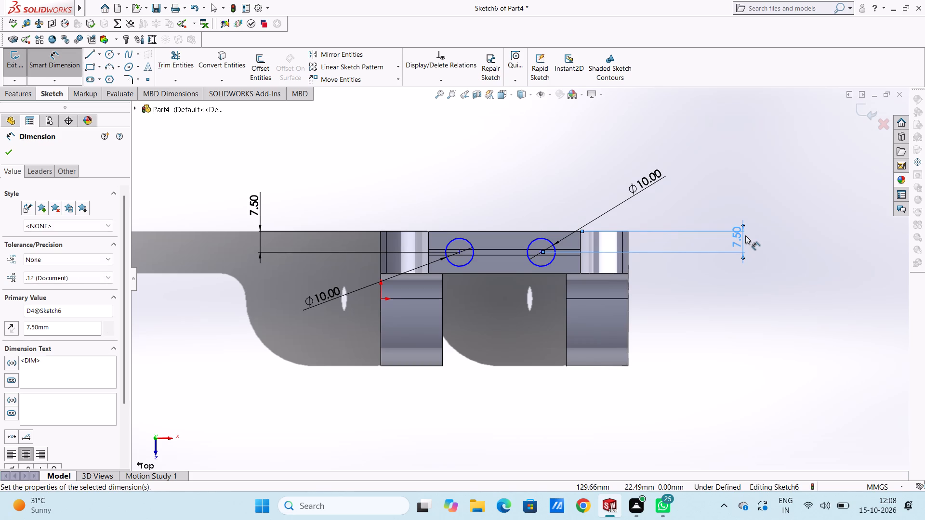
Set the distance from the left circle's centre to the top face's left edge to 7 mm.
click(513, 210)
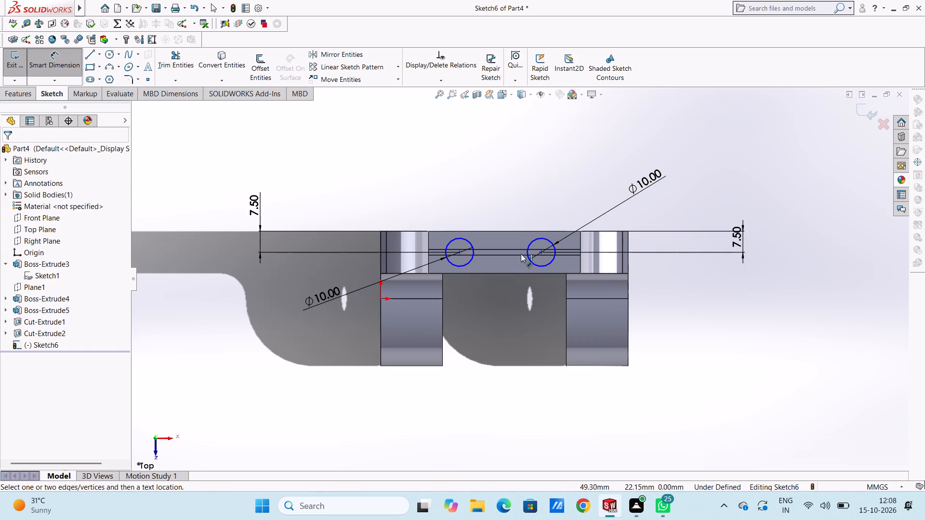
scroll(509, 281, down, 2)
scroll(522, 216, down, 2)
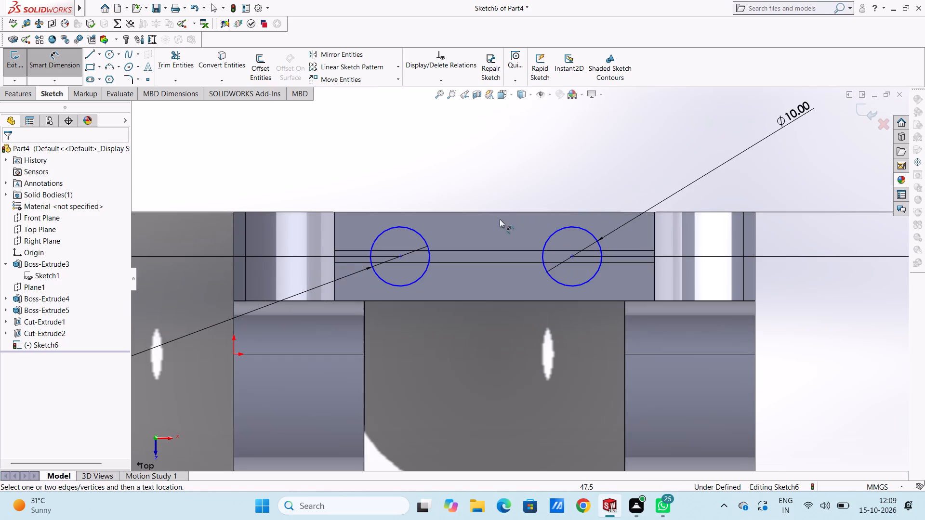
click(400, 257)
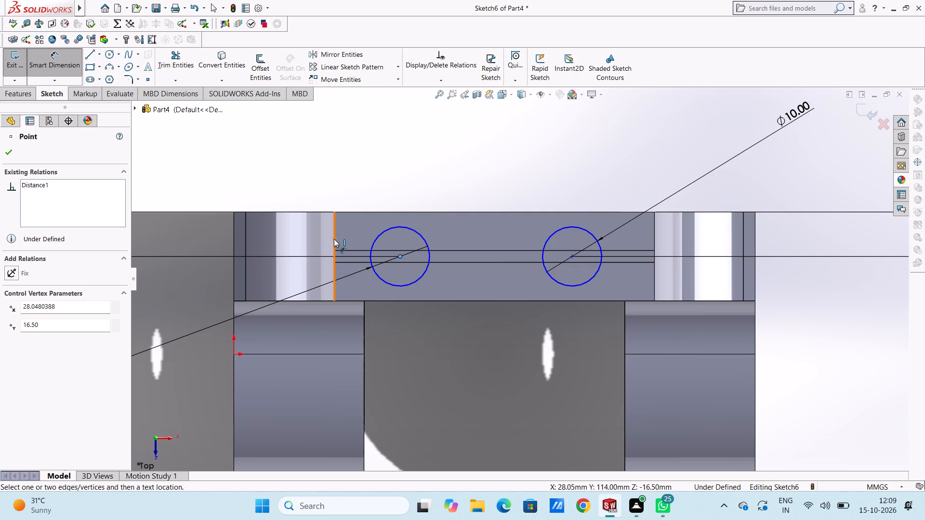
click(334, 239)
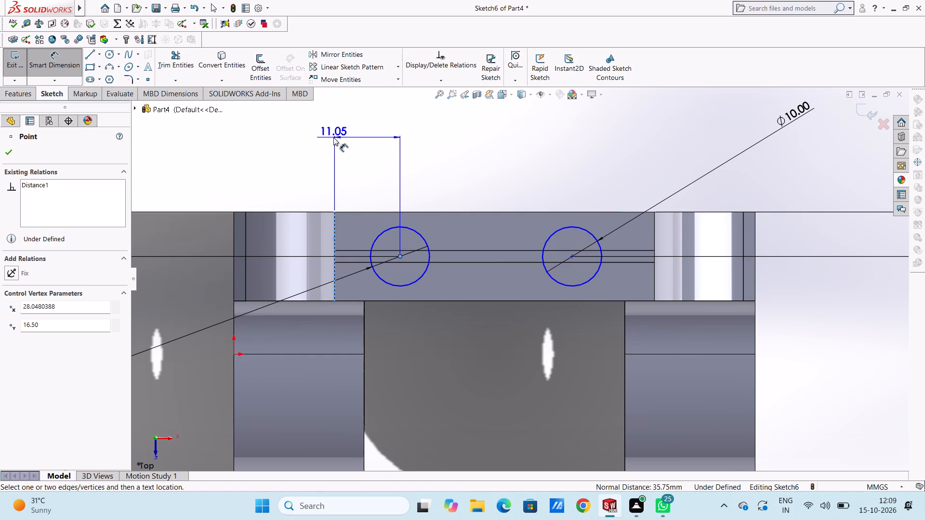
click(333, 125)
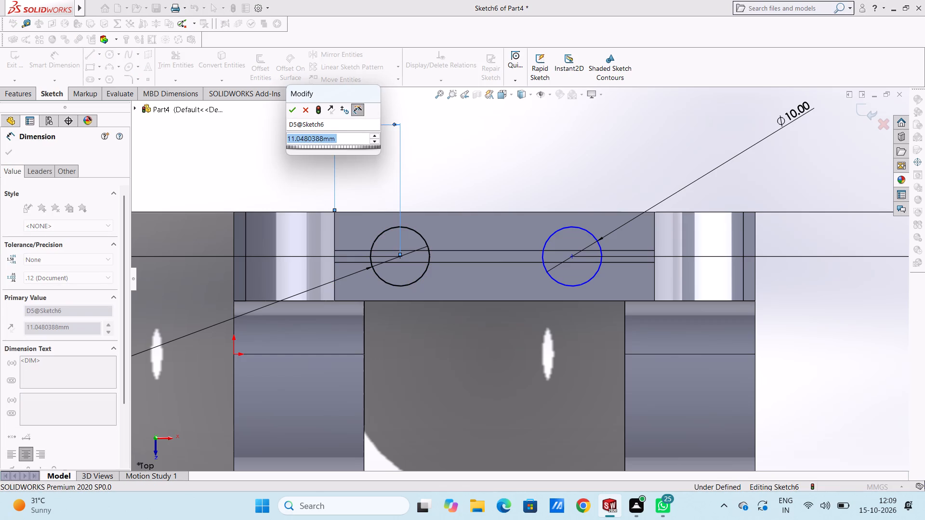
key(7)
key(Return)
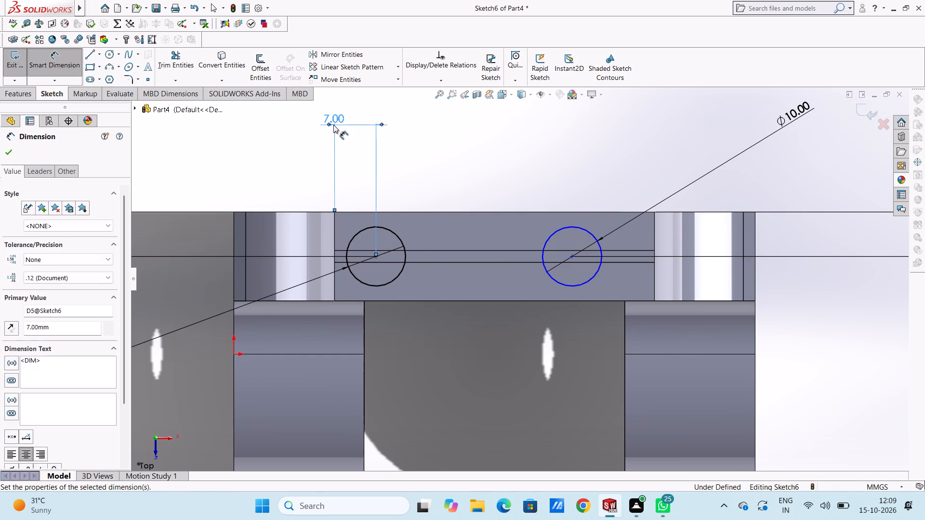
click(307, 146)
Change the left circle's distance from the top face's left edge to 10 mm.
scroll(314, 146, up, 5)
scroll(539, 283, down, 1)
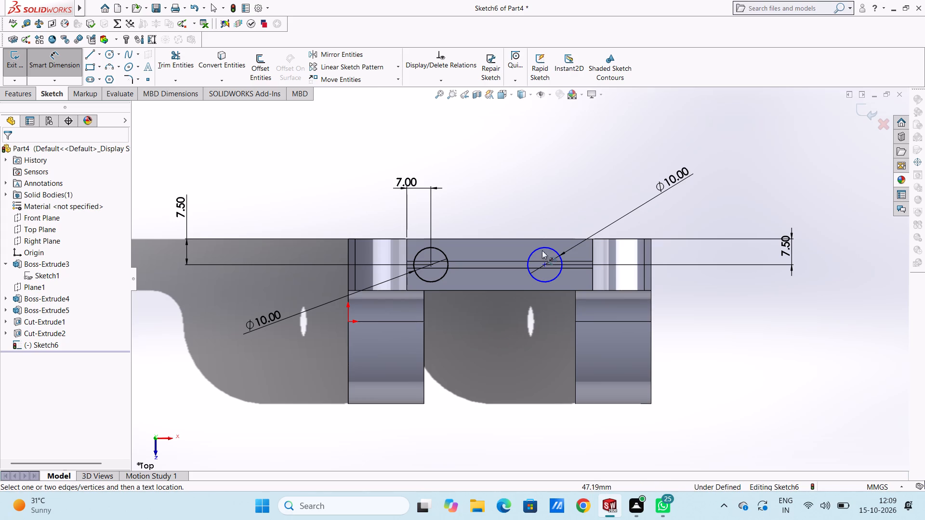
double_click(399, 182)
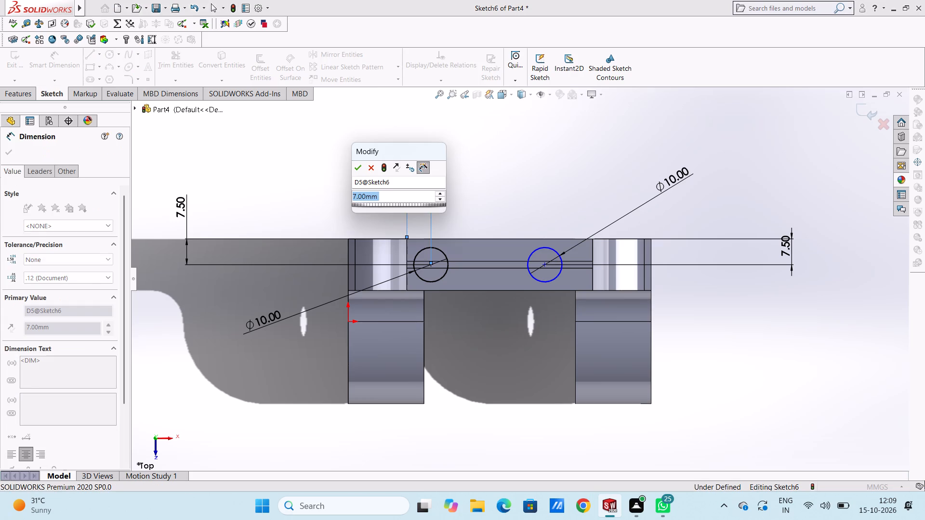
text(10)
key(Return)
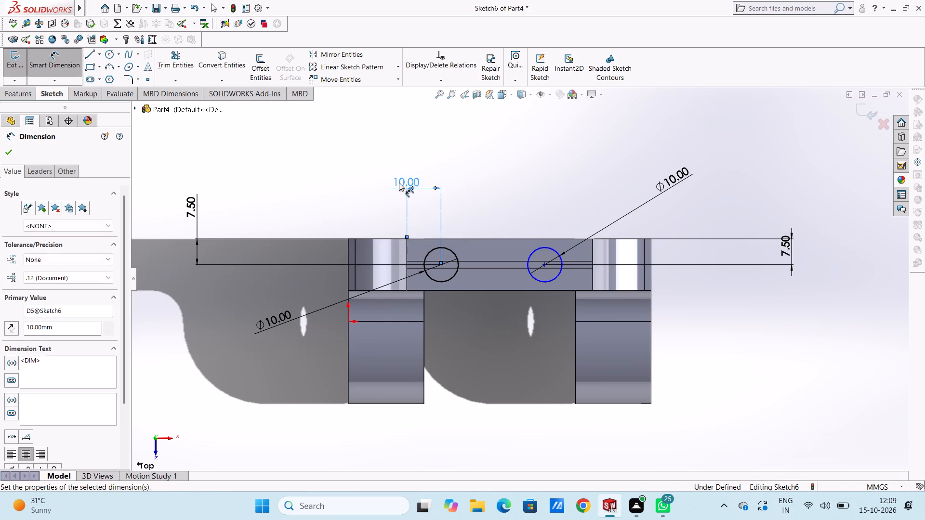
click(365, 212)
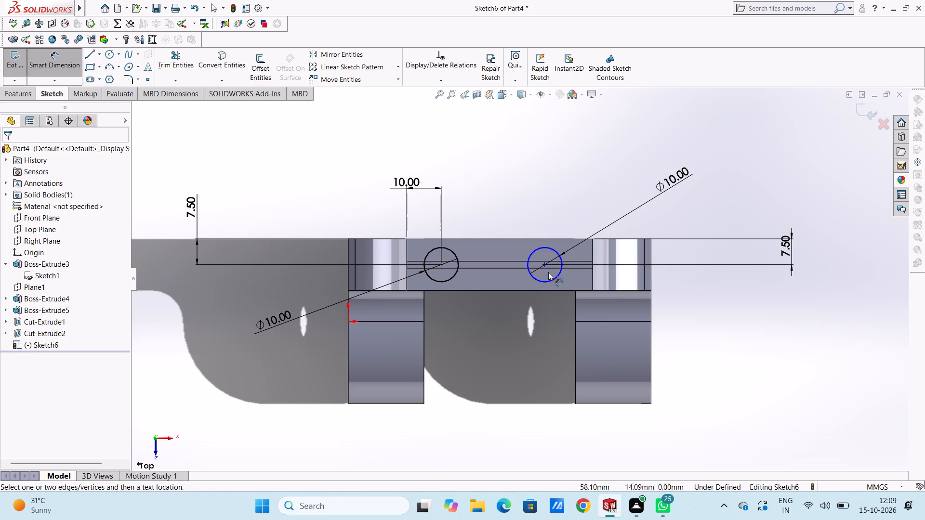
Set the distance from the right circle's centre to the top face's right edge to 10 mm.
click(545, 263)
drag(593, 249, 591, 237)
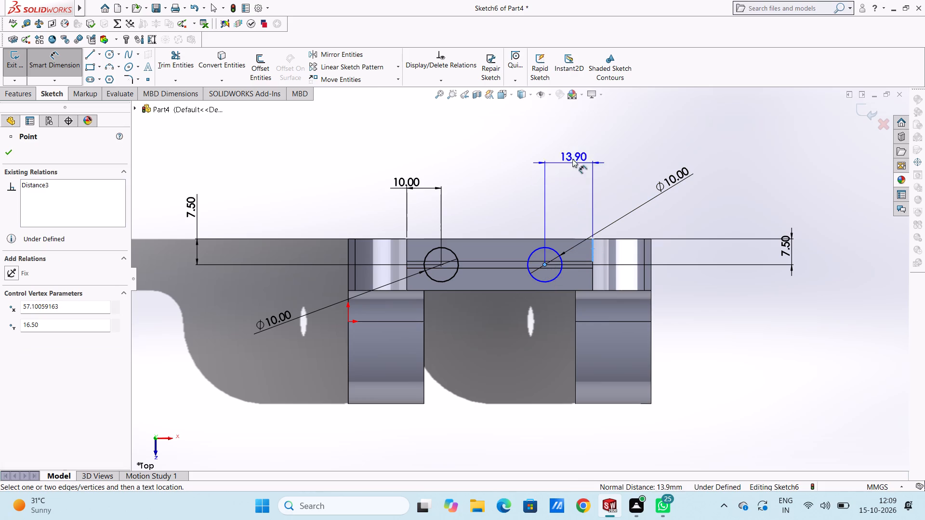
click(558, 137)
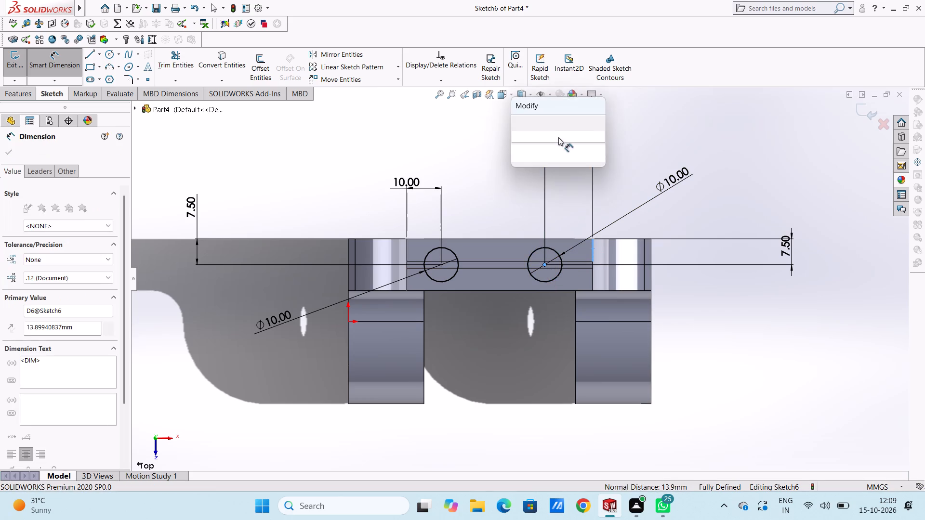
text(10)
key(Return)
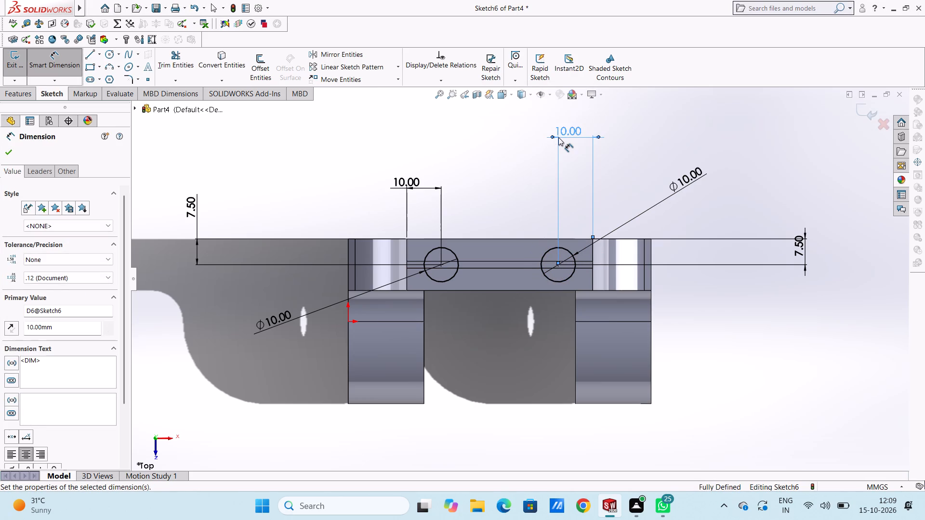
click(497, 197)
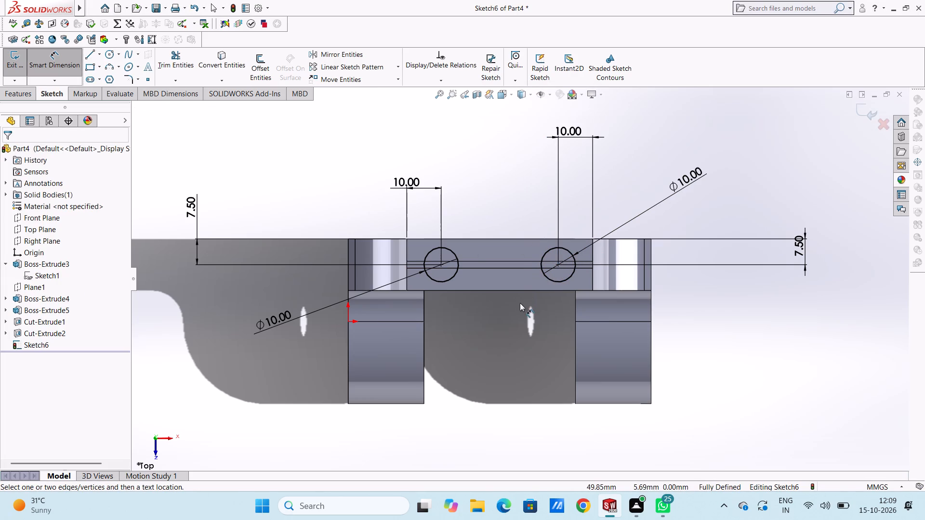
Extrude-cut both 10 mm circles down into the upper block to a blind depth of 32 mm.
scroll(520, 303, down, 1)
middle_drag(515, 333, 509, 230)
scroll(509, 230, up, 4)
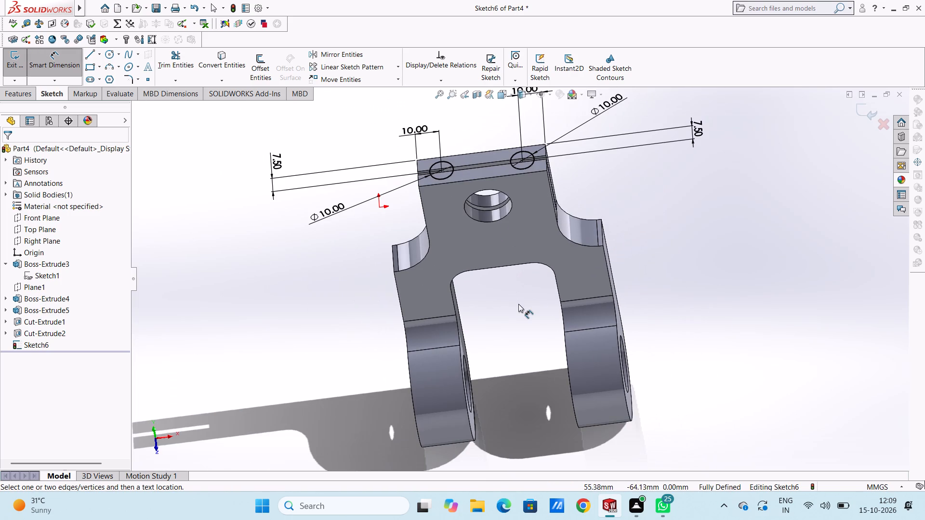
middle_drag(518, 304, 565, 261)
click(71, 62)
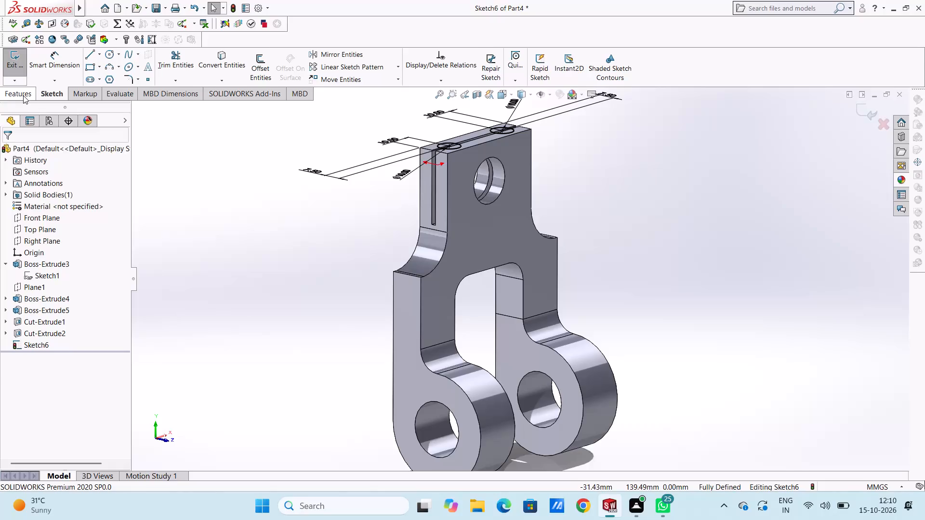
click(23, 95)
click(171, 63)
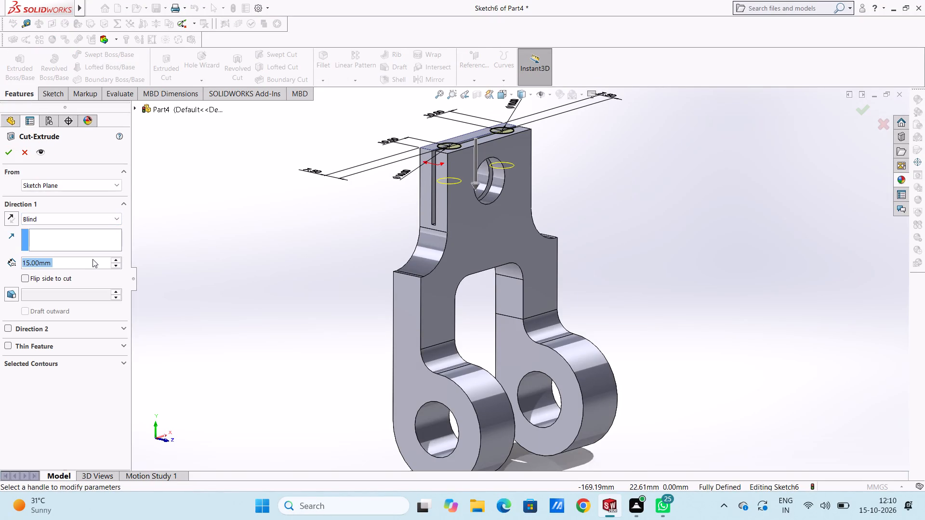
text(32)
key(Return)
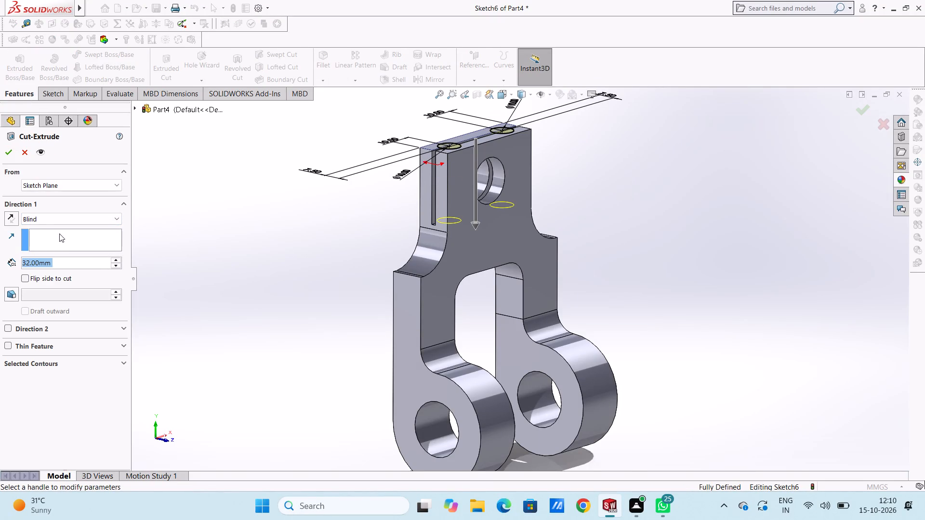
click(12, 151)
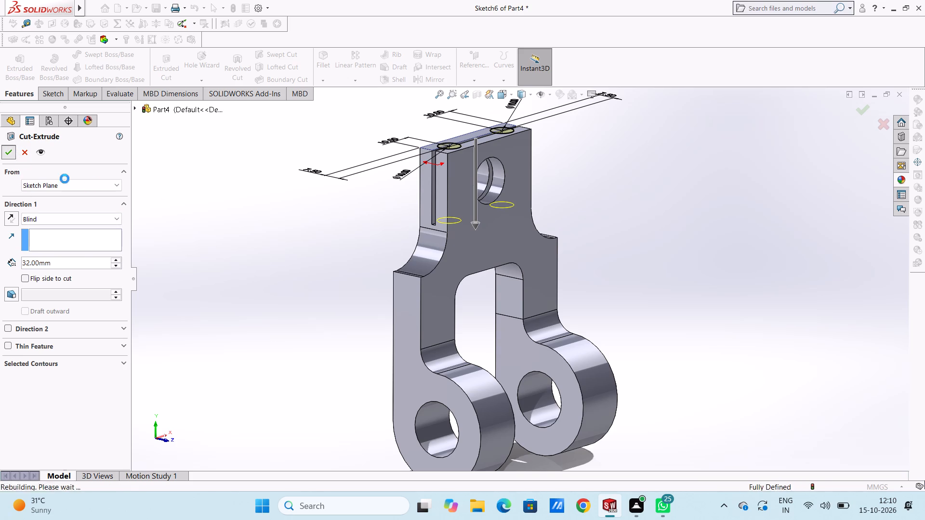
click(242, 184)
Examine the two cut holes and the whole bracket from several angles, finishing in isometric view.
middle_drag(363, 172, 353, 314)
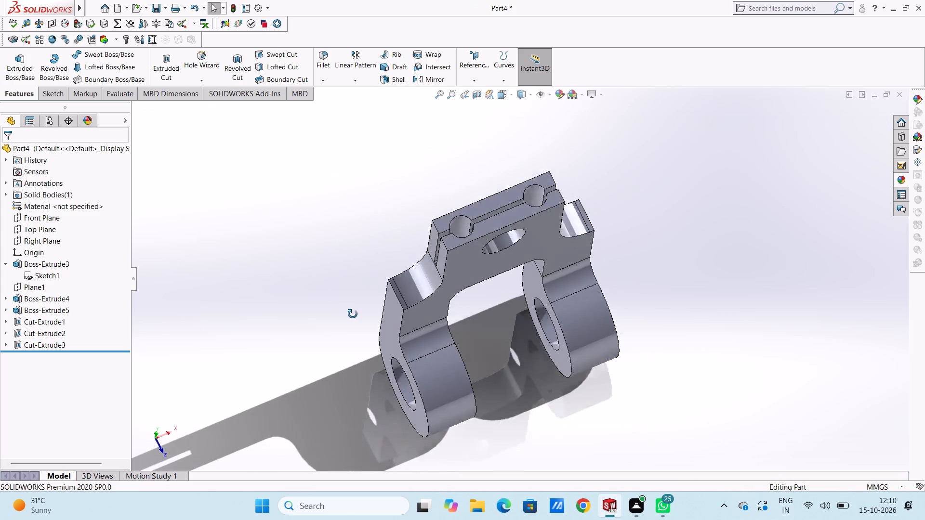
middle_drag(353, 314, 349, 361)
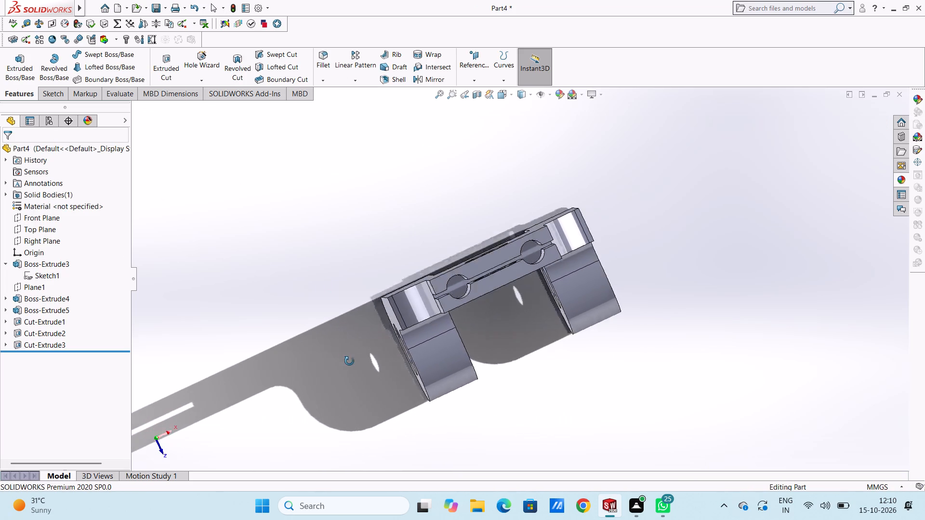
middle_drag(349, 361, 351, 257)
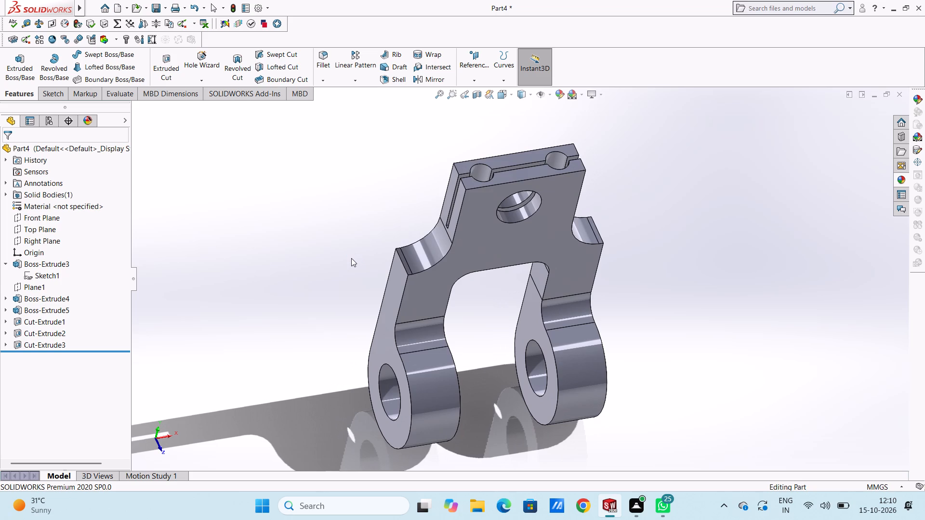
scroll(351, 258, down, 1)
scroll(351, 258, up, 4)
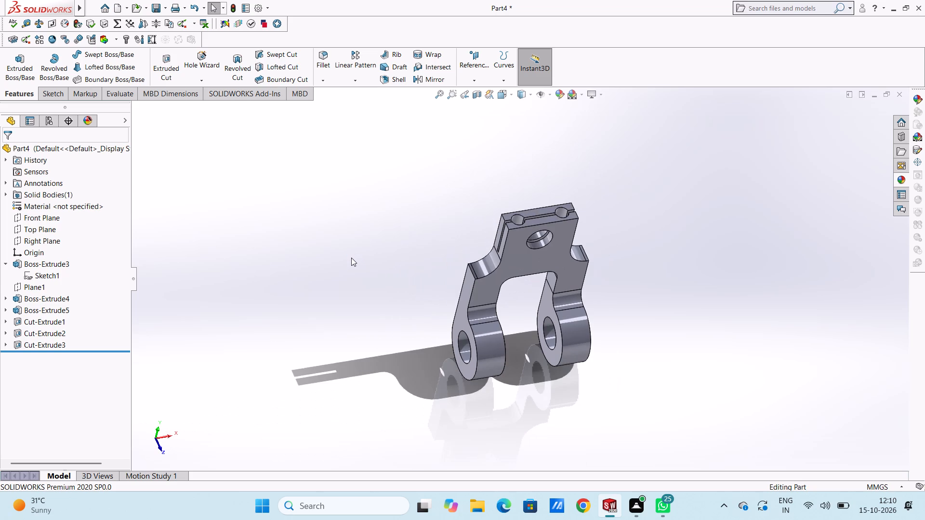
key(ctrl+7)
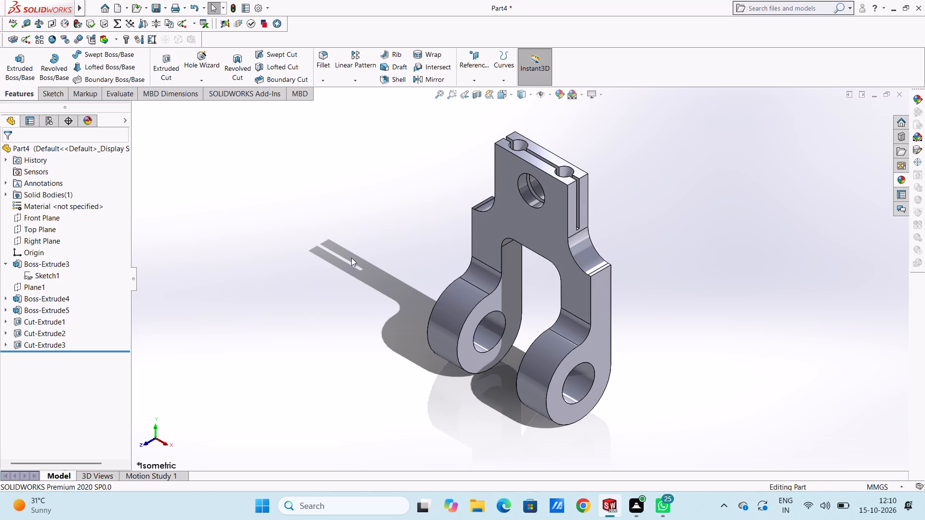
key(Escape)
key(Escape)
Give the whole part a light purple appearance with RGB values 176, 105, 255.
click(558, 95)
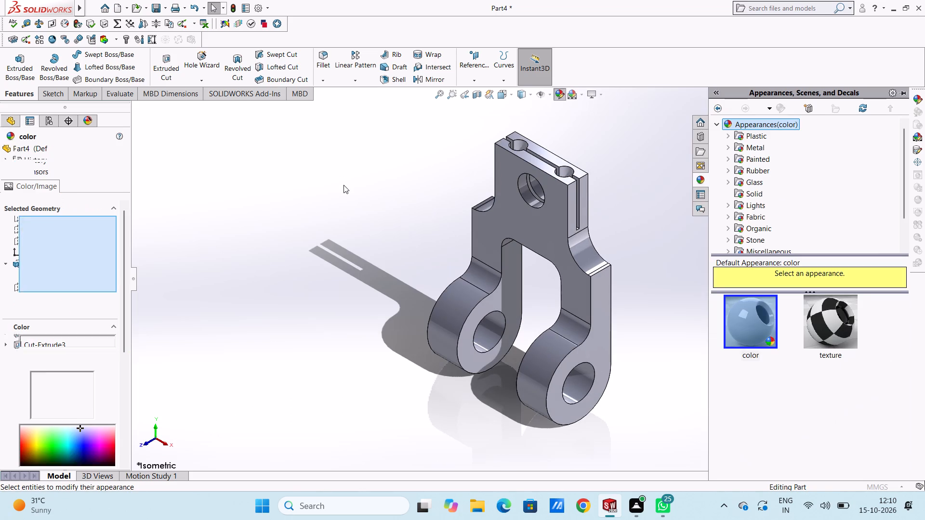
scroll(87, 386, down, 3)
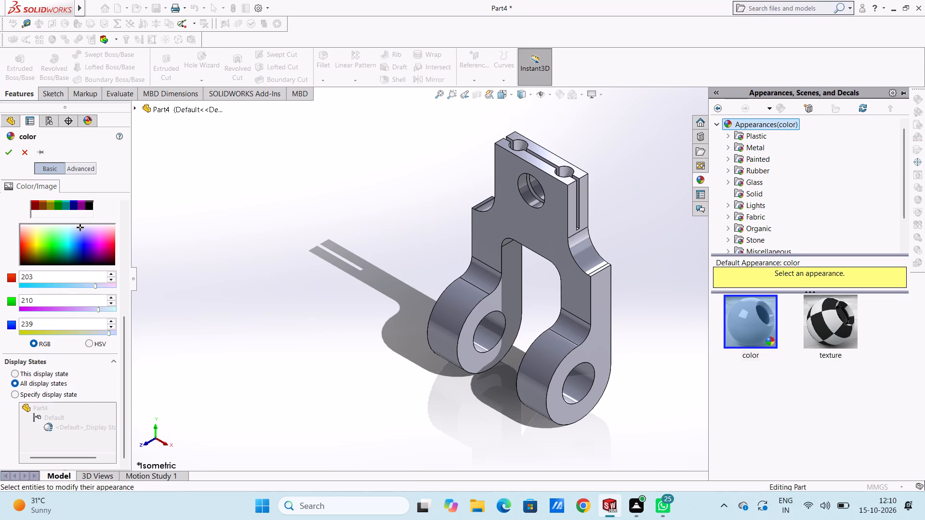
click(58, 244)
click(78, 248)
click(86, 240)
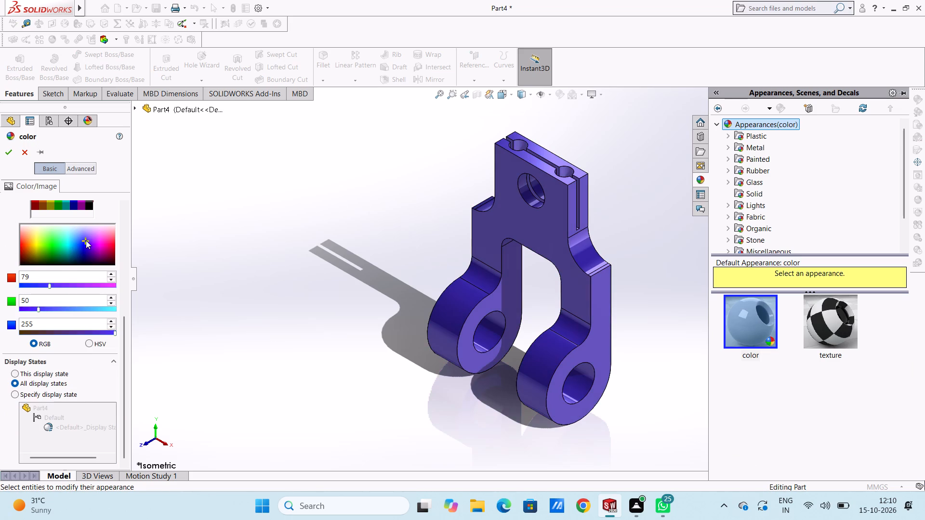
click(89, 246)
click(91, 240)
click(91, 236)
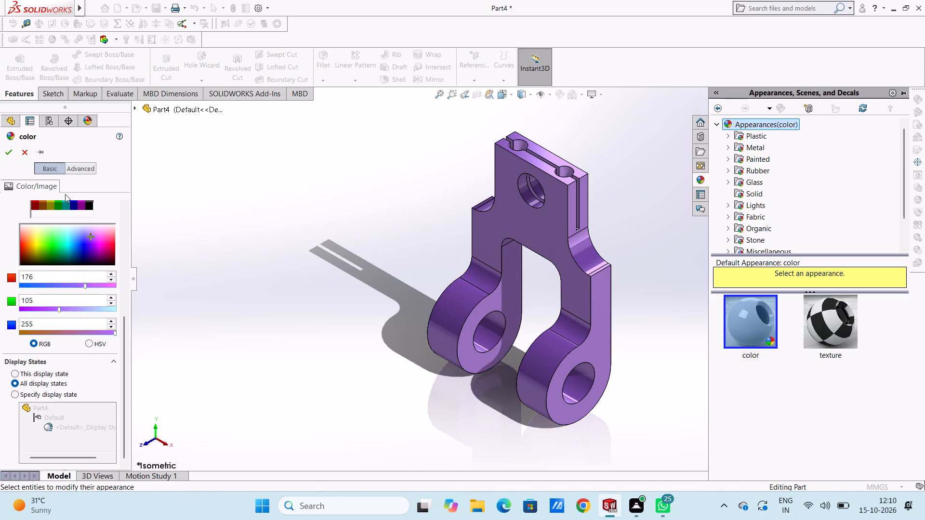
click(5, 153)
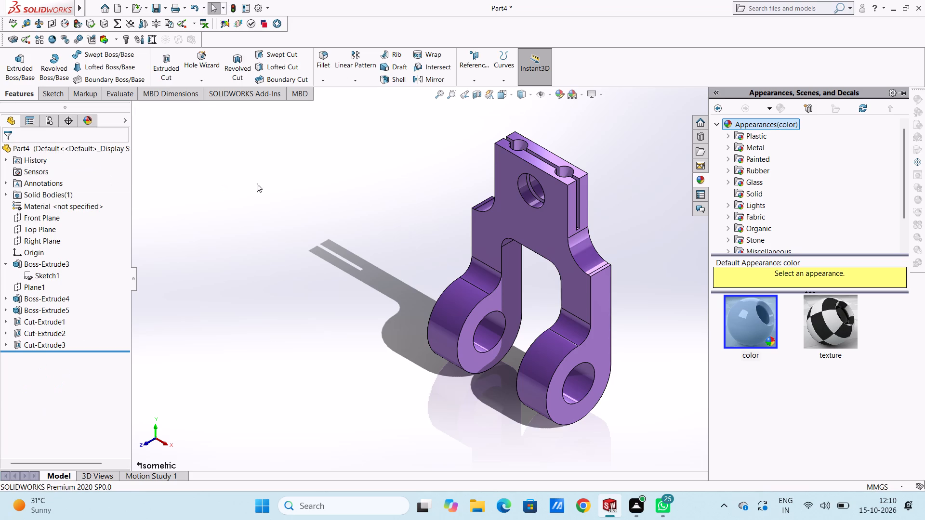
Colour the three rear wall sections of the upper block's slot red, using the standard red swatch.
scroll(497, 155, down, 1)
scroll(553, 143, down, 4)
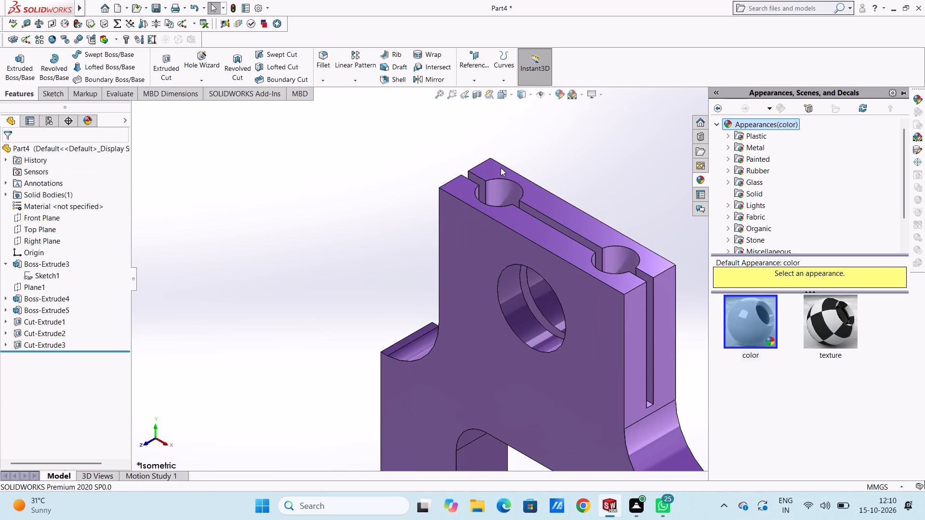
click(479, 180)
click(559, 92)
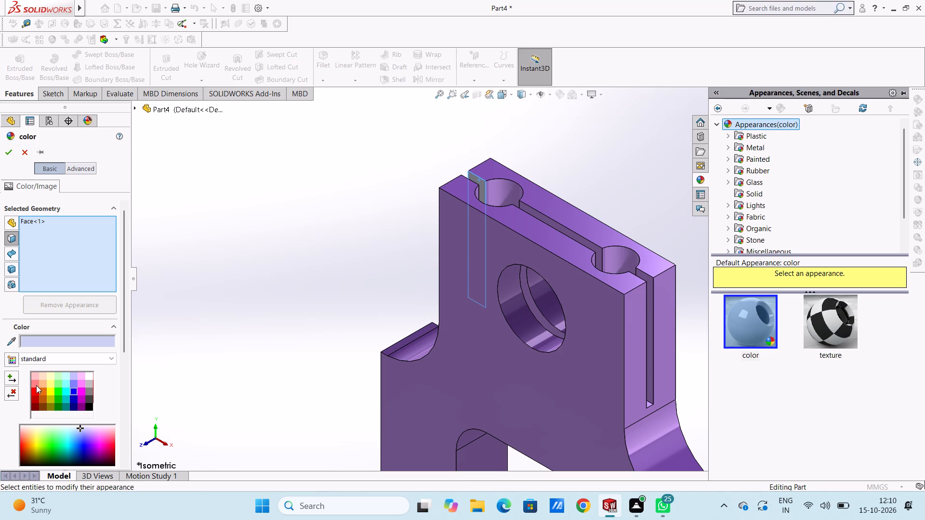
click(36, 385)
click(36, 391)
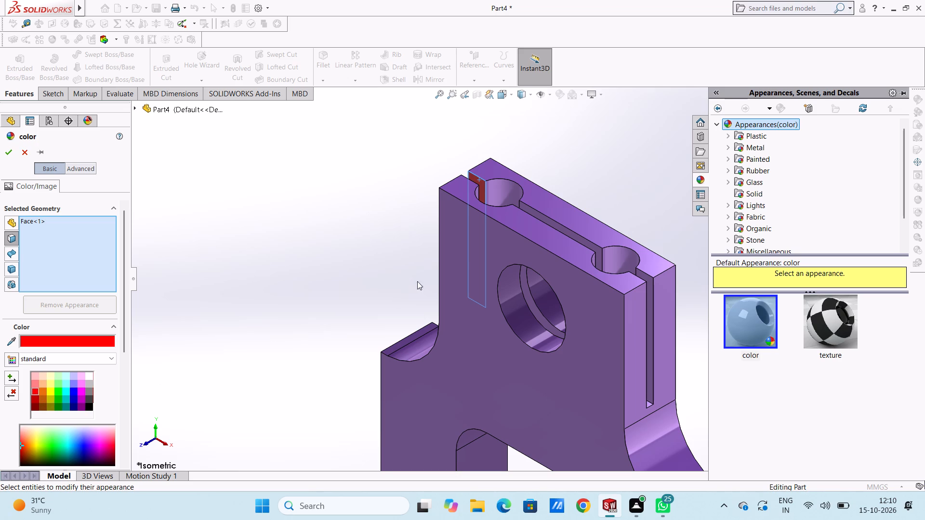
click(552, 220)
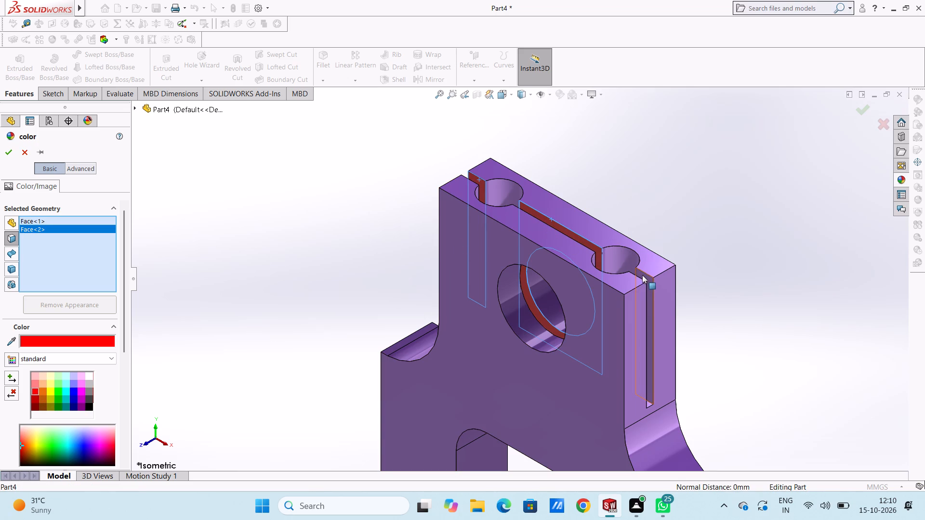
click(646, 276)
Add the three opposite wall sections of the slot to the red face colour and apply it.
middle_drag(698, 271, 653, 322)
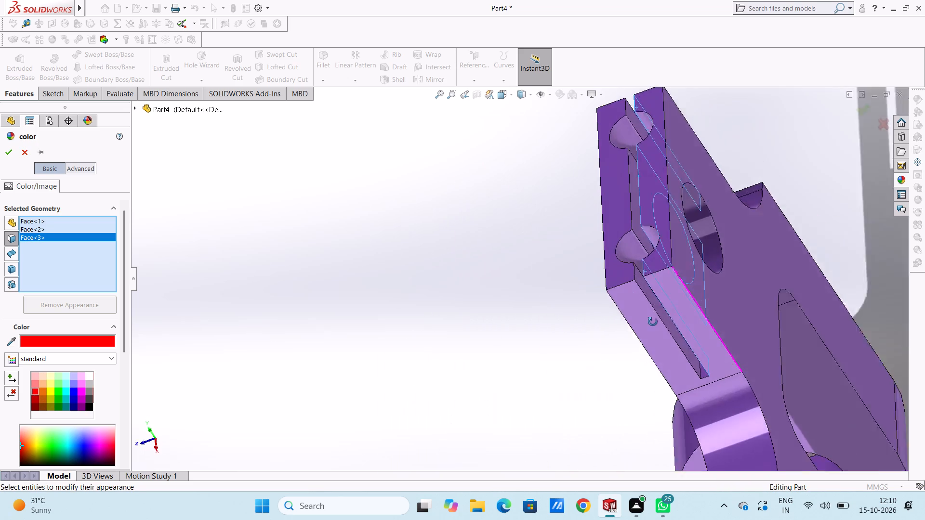
middle_drag(653, 322, 657, 329)
click(621, 183)
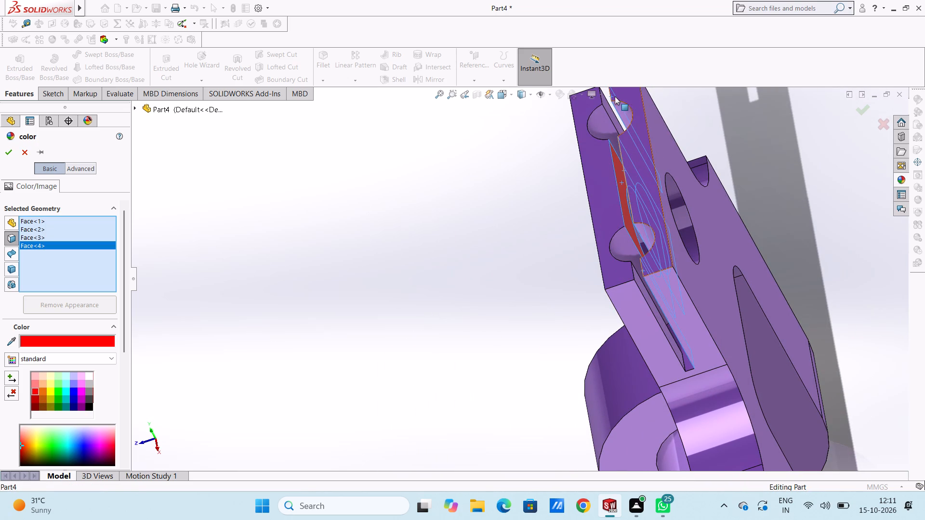
click(608, 104)
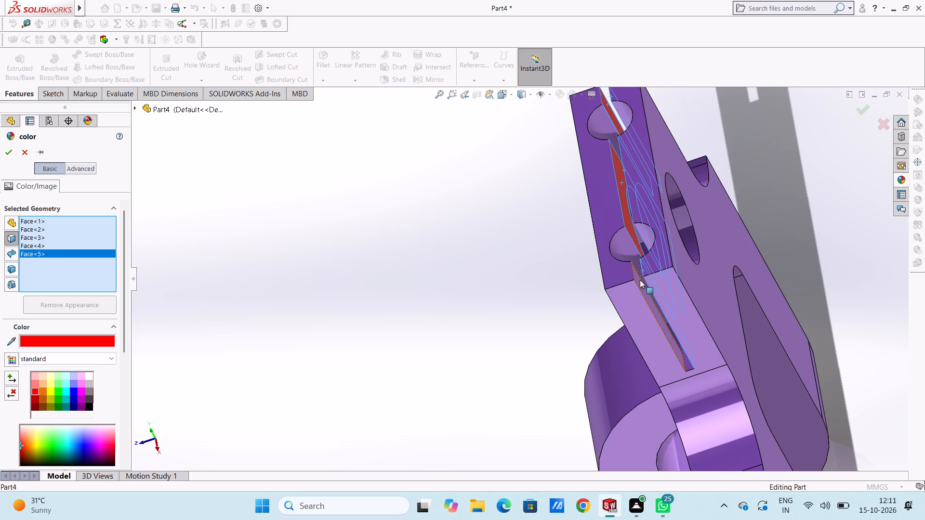
click(638, 281)
scroll(532, 325, up, 2)
middle_drag(521, 327, 522, 304)
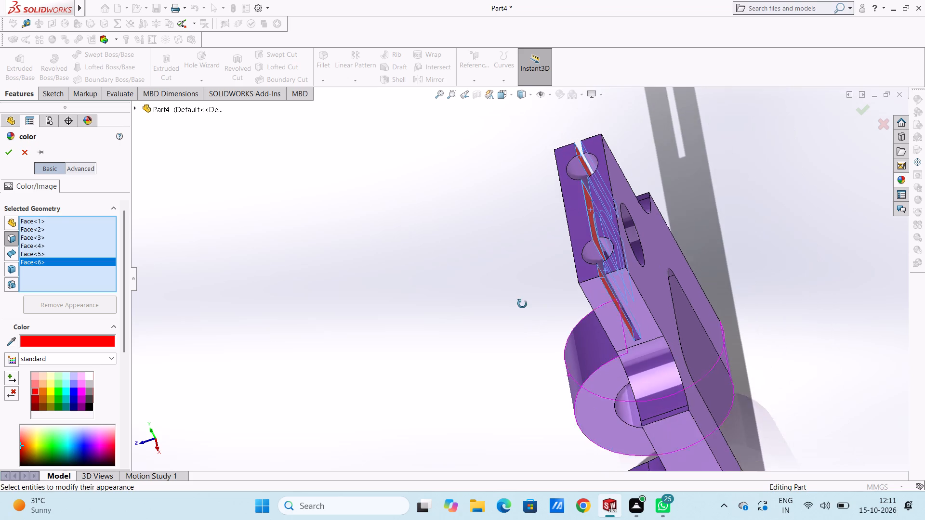
middle_drag(522, 304, 605, 314)
scroll(525, 318, up, 4)
middle_drag(500, 344, 476, 273)
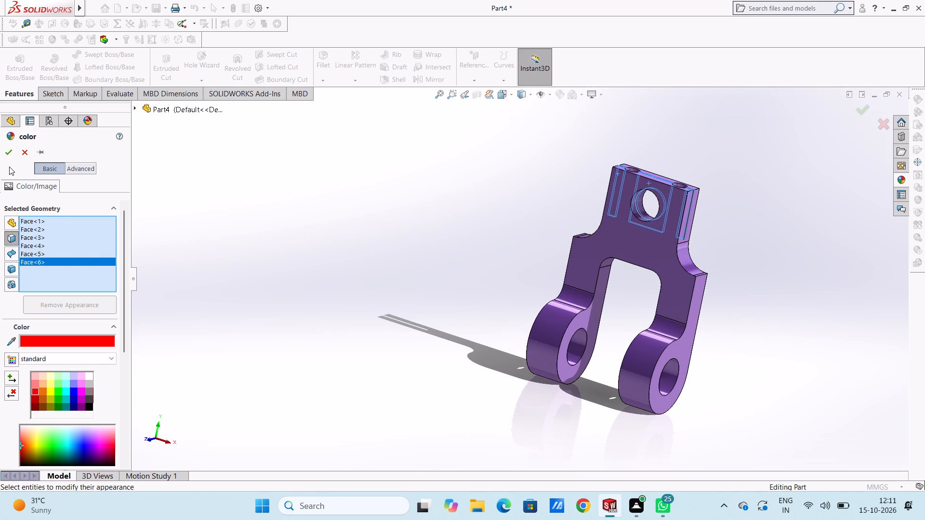
click(9, 160)
click(8, 151)
Give the rear wall of the left 10 mm hole a dark blue face colour with RGB values 0, 9, 176.
scroll(657, 179, down, 4)
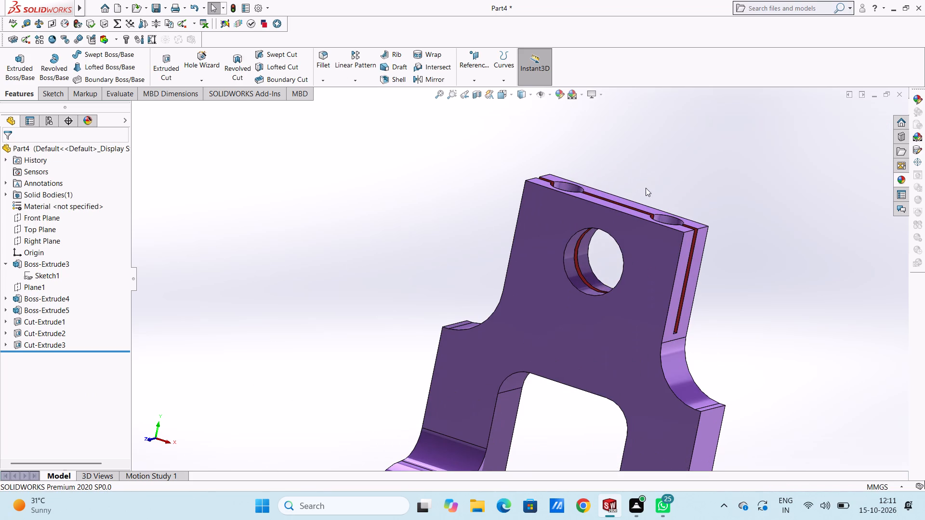
middle_drag(567, 165, 560, 230)
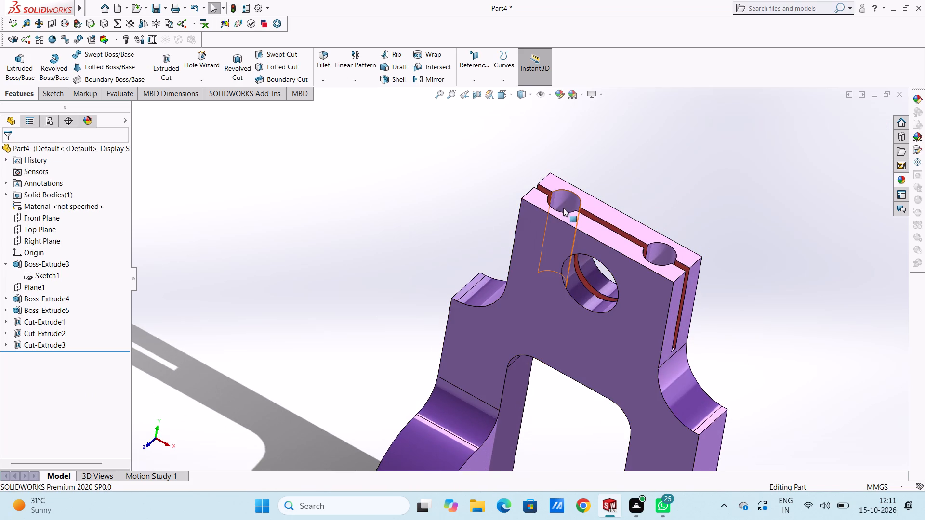
click(561, 194)
click(556, 93)
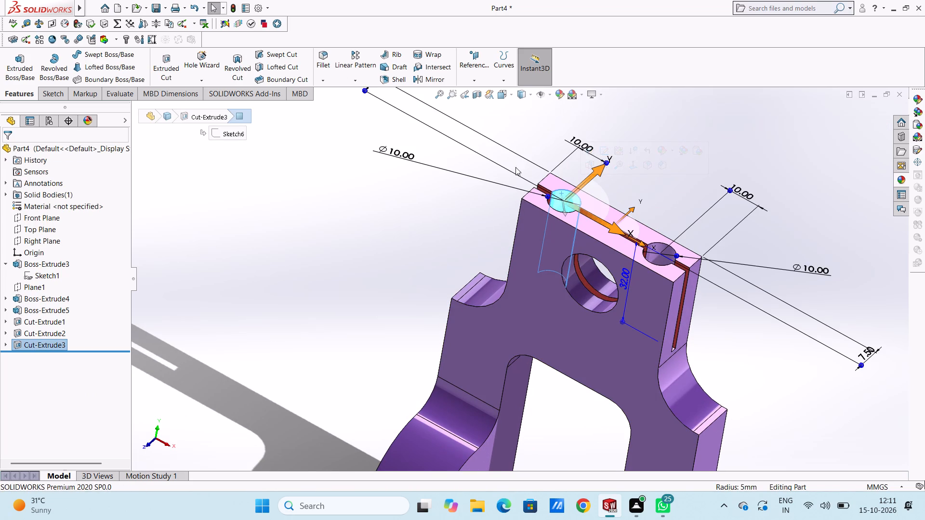
scroll(127, 378, down, 2)
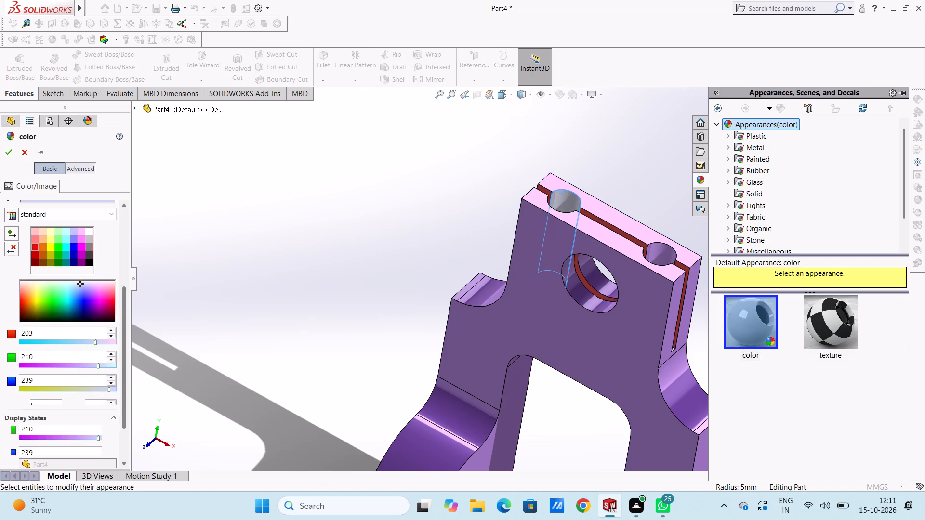
click(60, 301)
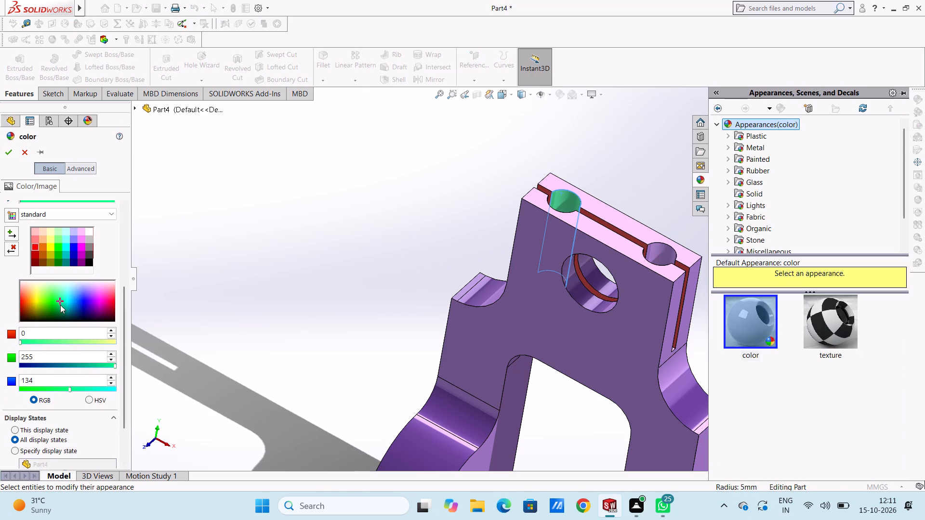
click(74, 341)
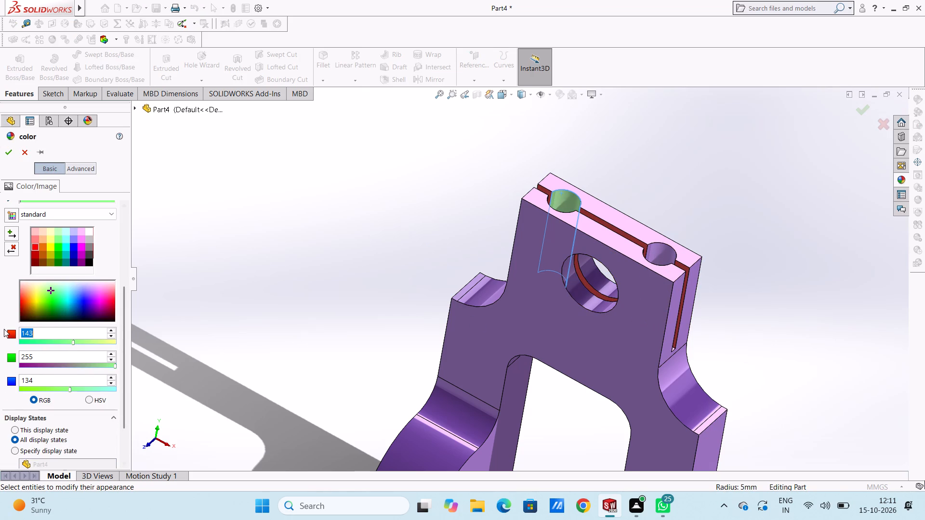
click(90, 296)
click(87, 299)
click(83, 302)
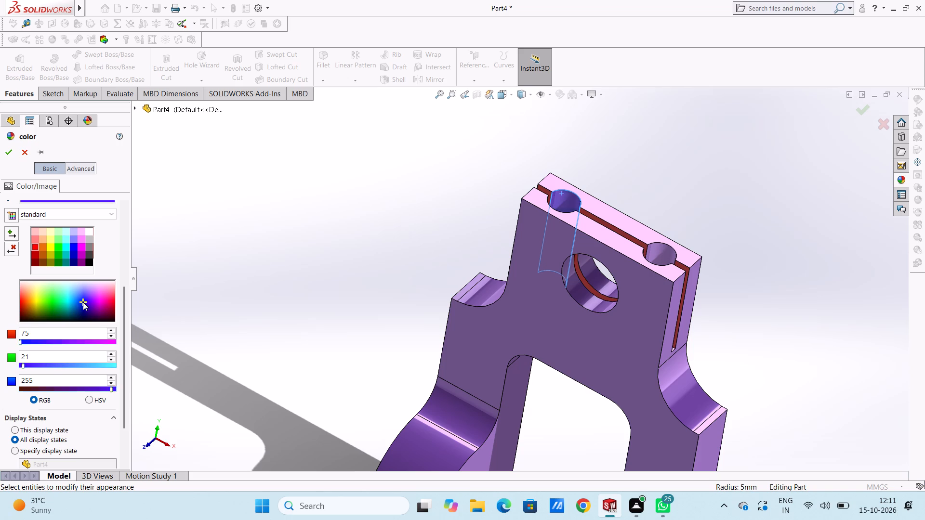
click(39, 338)
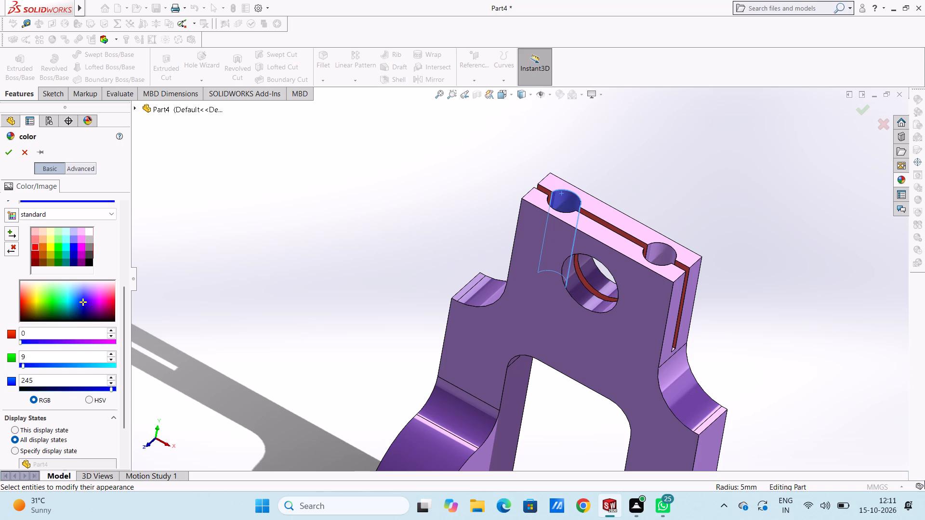
click(78, 389)
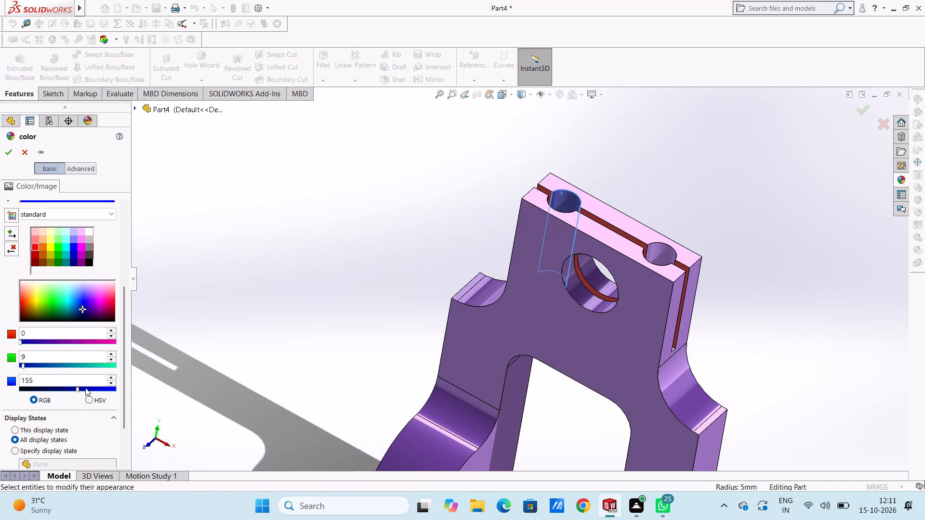
click(86, 387)
Extend the face colour selection to the remaining wall faces of both 10 mm holes.
click(658, 250)
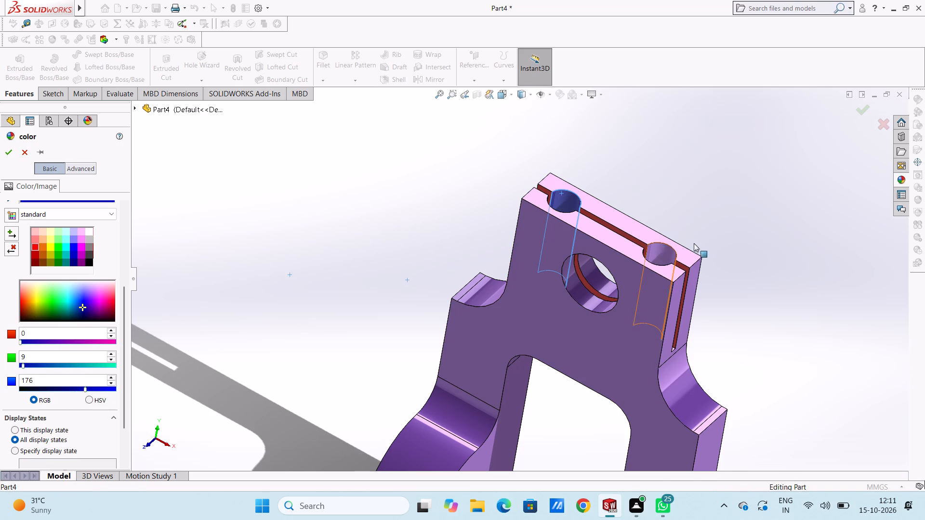
middle_drag(756, 281, 707, 378)
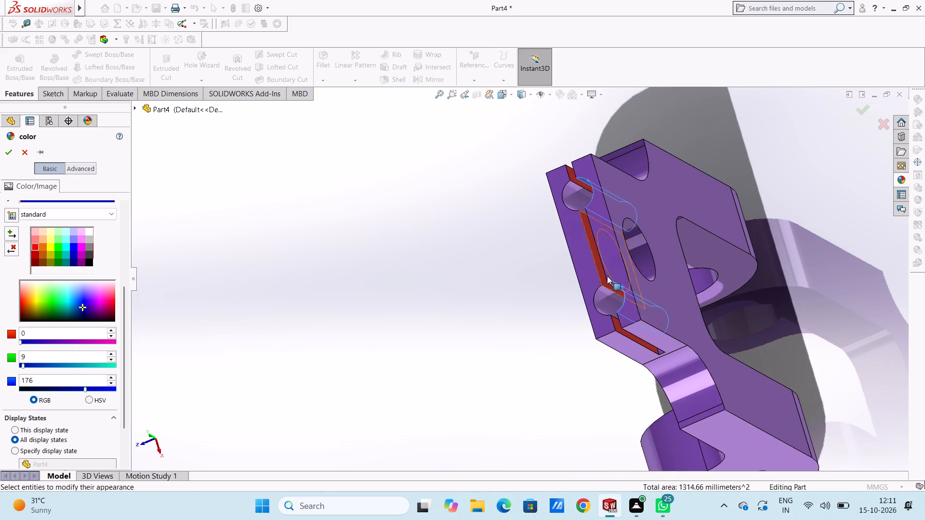
click(574, 192)
click(608, 296)
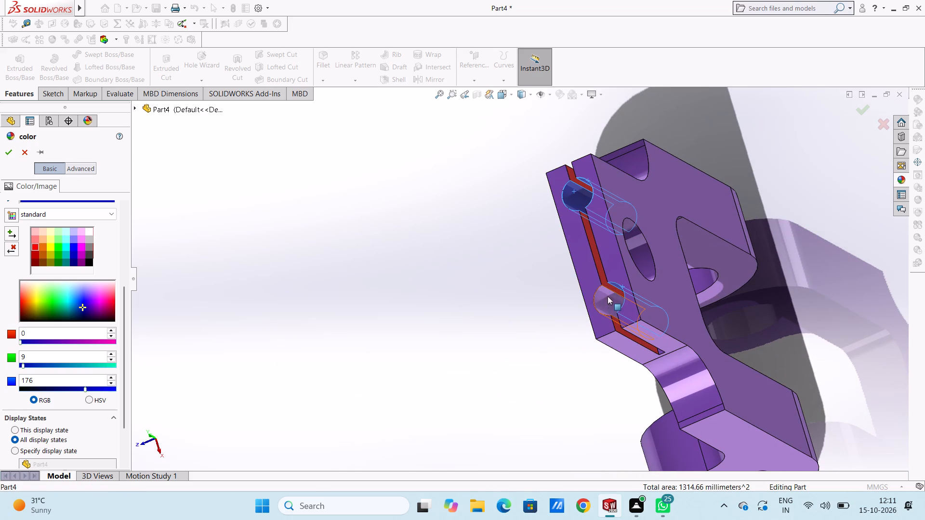
Change the colour of the selected hole walls to green with RGB values 0, 255, 0 and apply it.
middle_drag(503, 353, 556, 293)
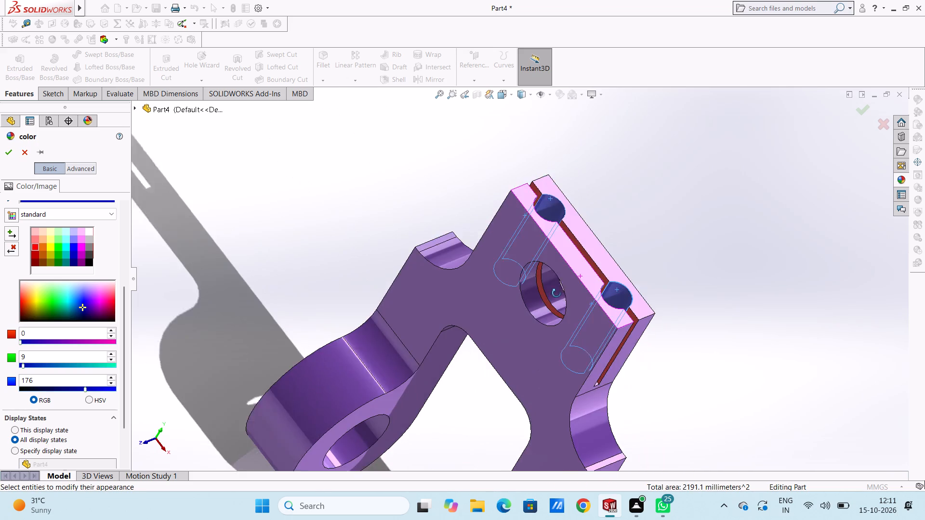
middle_drag(556, 293, 557, 293)
scroll(551, 299, up, 3)
middle_drag(550, 338, 621, 321)
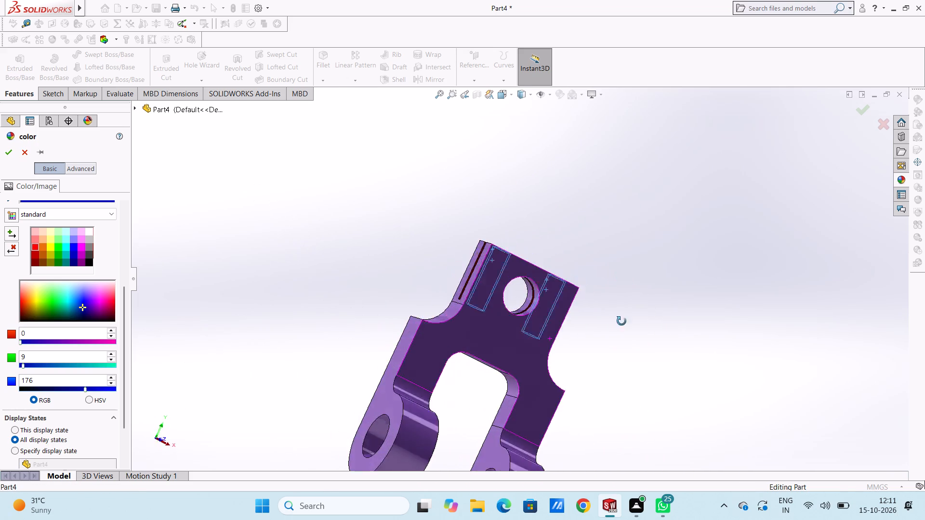
middle_drag(621, 321, 539, 379)
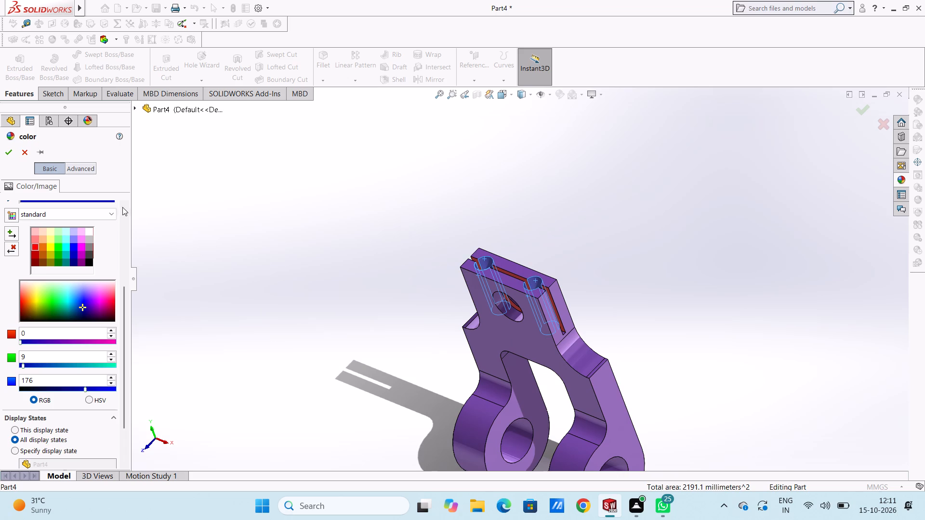
click(60, 232)
click(58, 241)
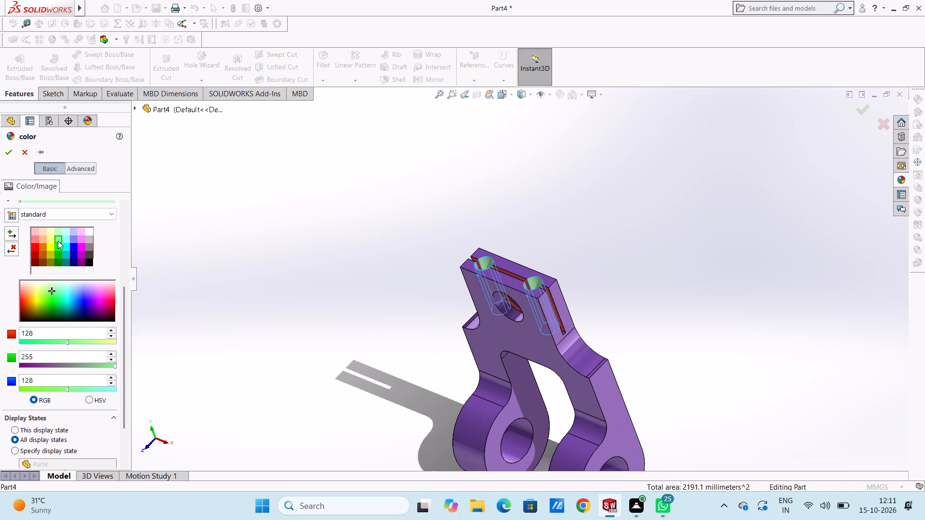
click(81, 387)
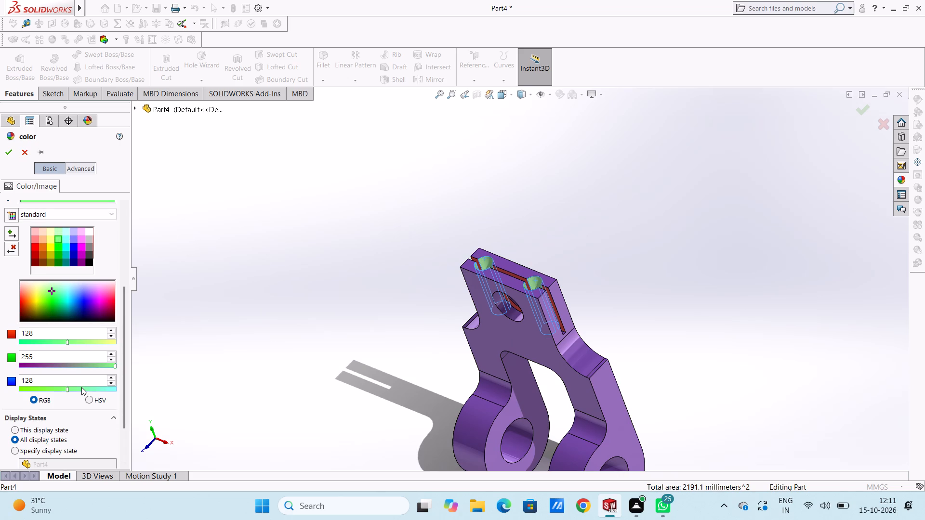
click(78, 389)
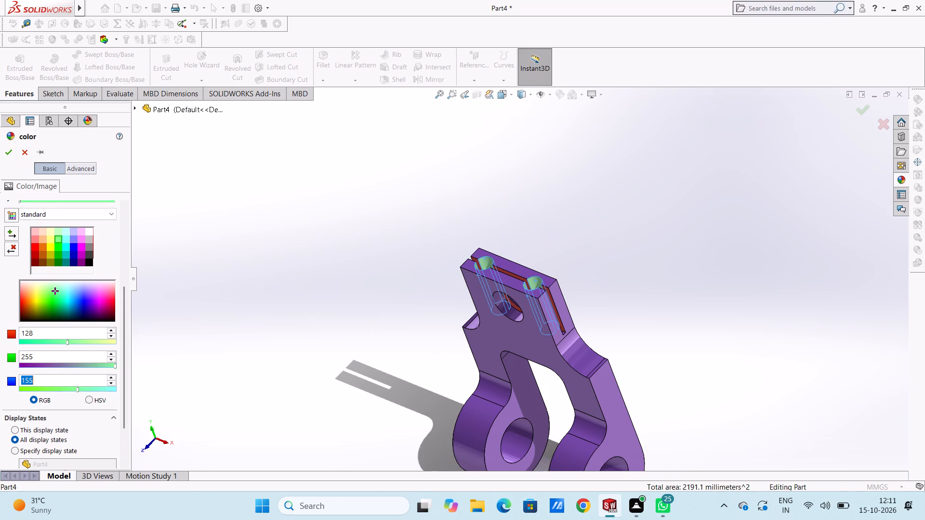
click(99, 364)
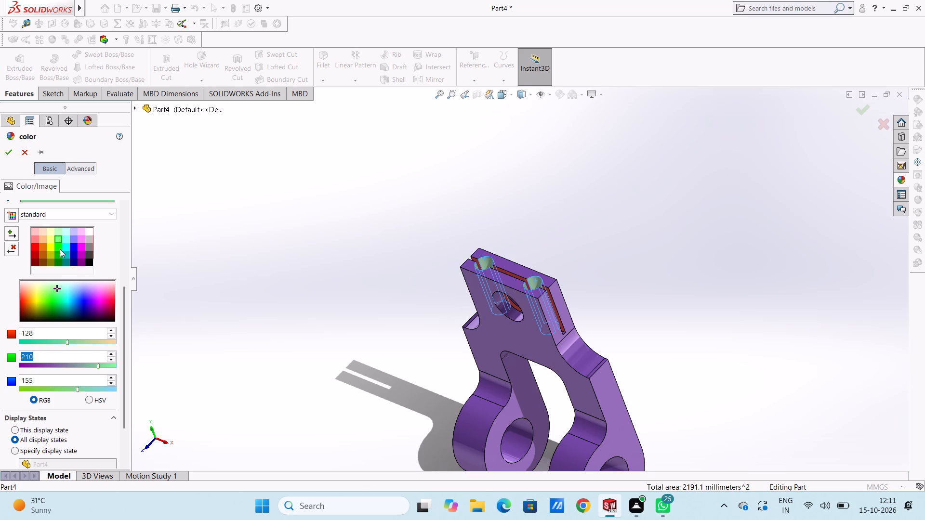
click(55, 246)
click(10, 155)
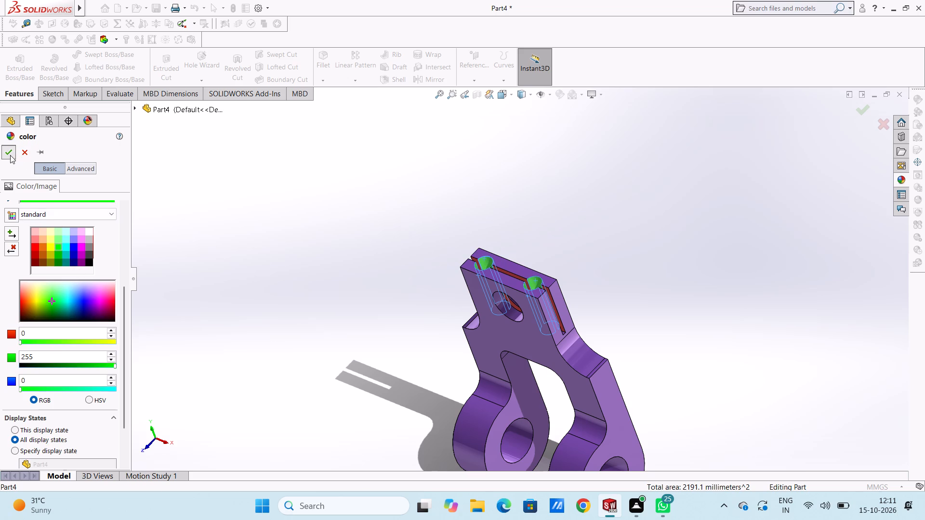
Examine the coloured slot and hole faces on the upper block from several angles and up close.
middle_drag(268, 352, 307, 323)
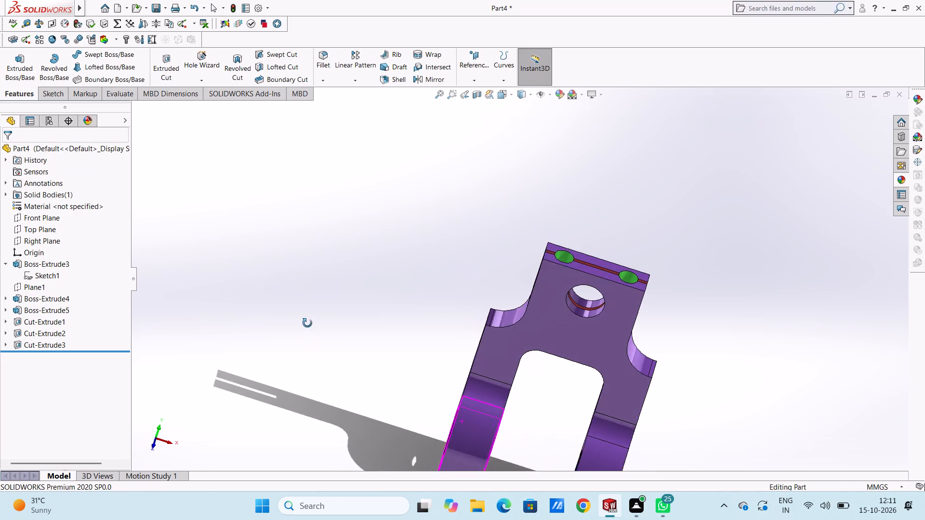
middle_drag(307, 323, 304, 318)
scroll(308, 349, up, 2)
scroll(544, 356, down, 2)
middle_drag(633, 332, 593, 298)
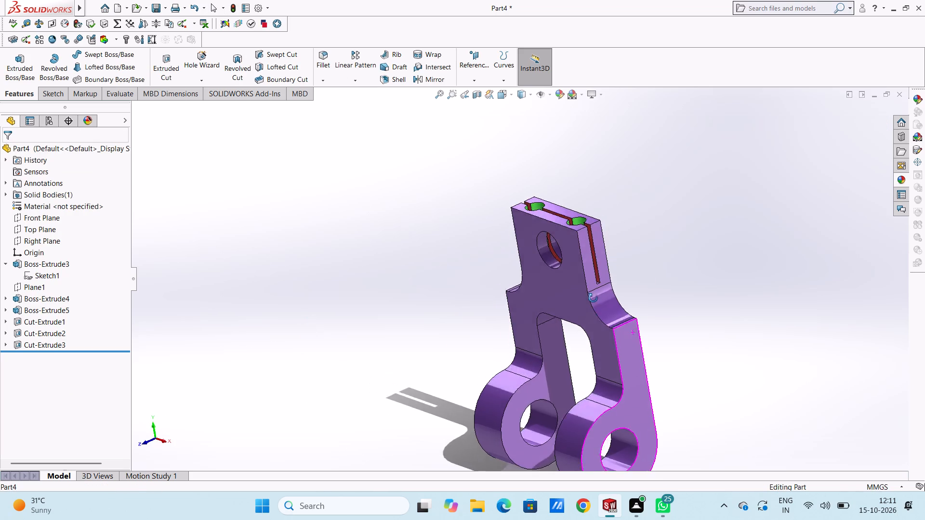
middle_drag(593, 298, 602, 294)
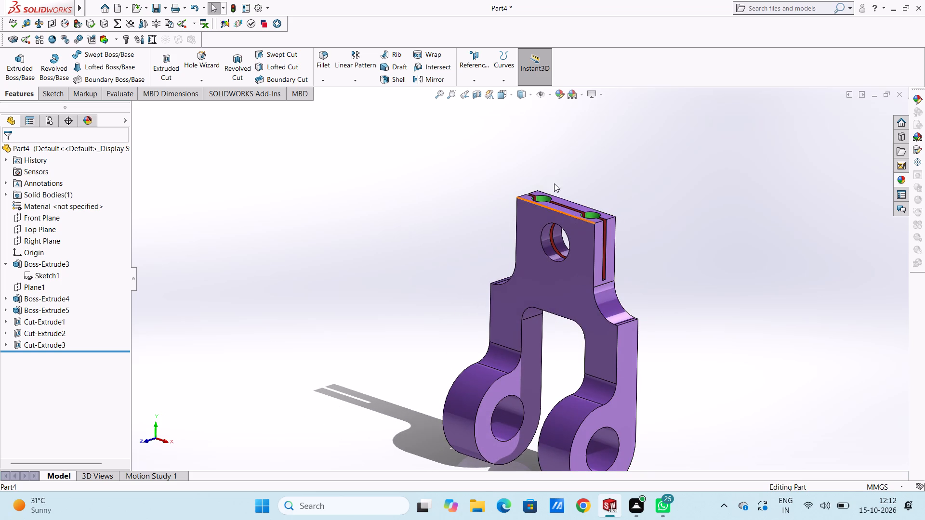
scroll(551, 230, down, 7)
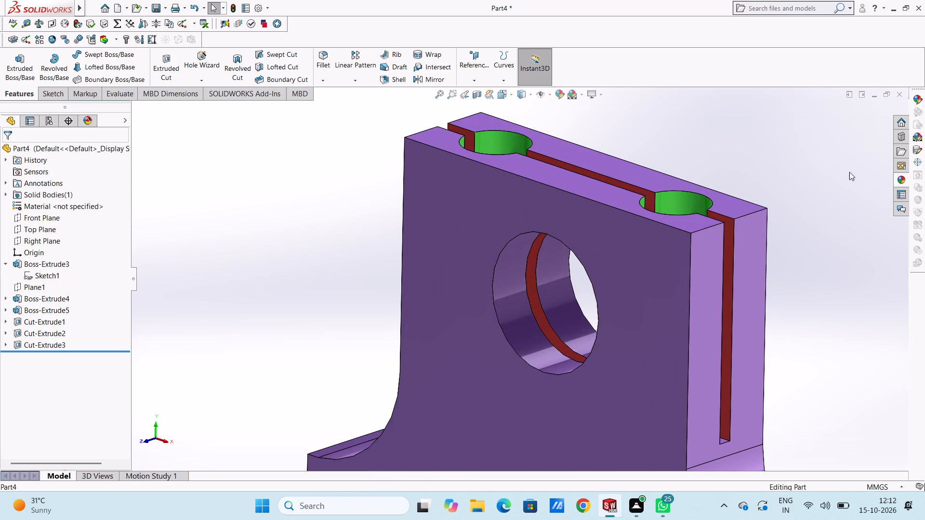
Apply the chromium plate metal appearance to the Cut-Extrude1 feature, the large hole through the upper block.
click(899, 173)
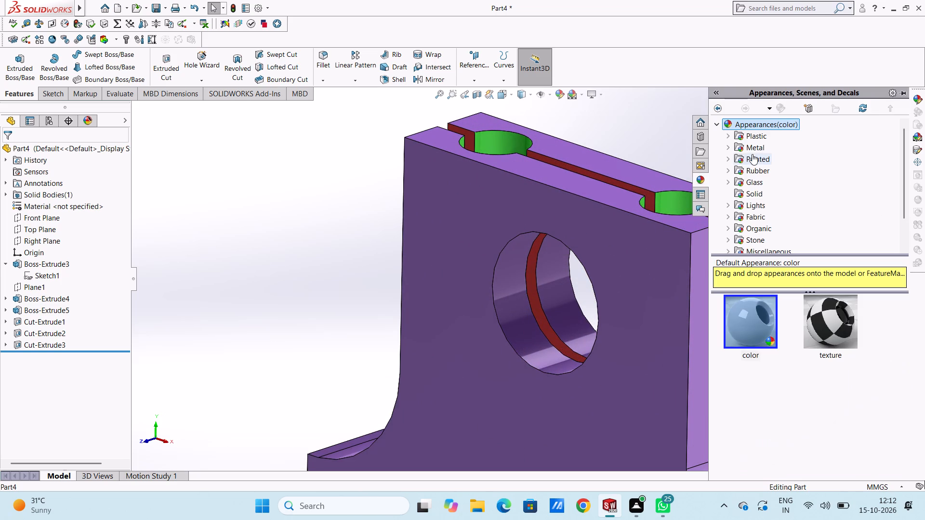
click(753, 145)
drag(820, 318, 498, 320)
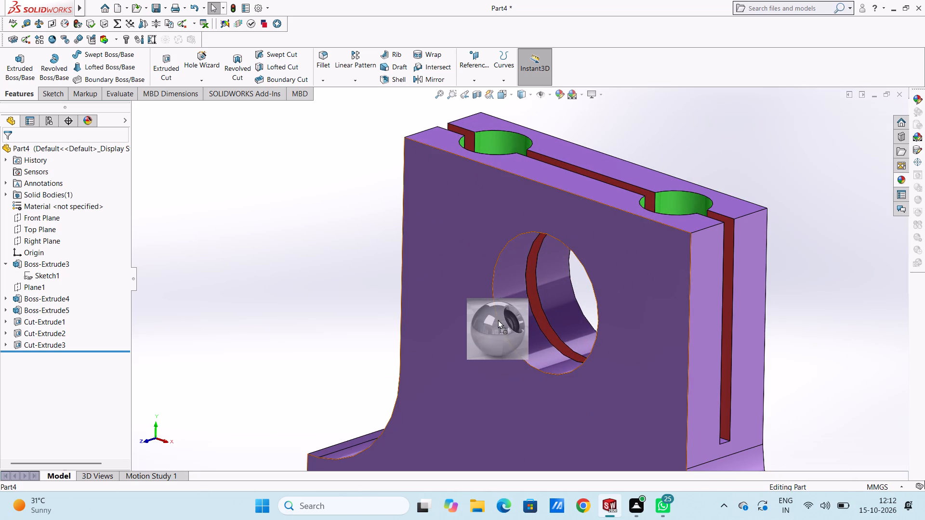
drag(498, 320, 526, 310)
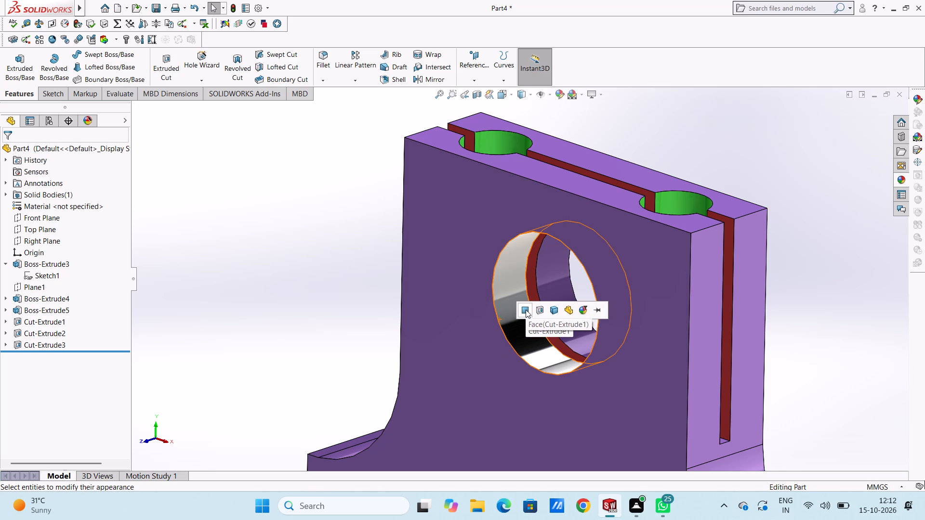
click(542, 310)
Apply the chromium plate metal appearance to the hole wall face of the Boss-Extrude3 boss at the end of the fork leg.
scroll(544, 316, up, 8)
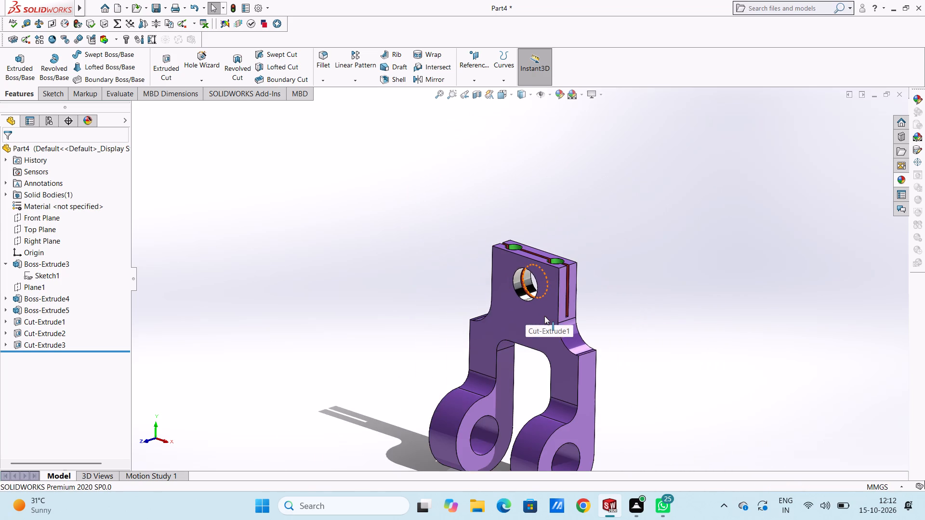
scroll(523, 519, down, 2)
scroll(528, 505, up, 3)
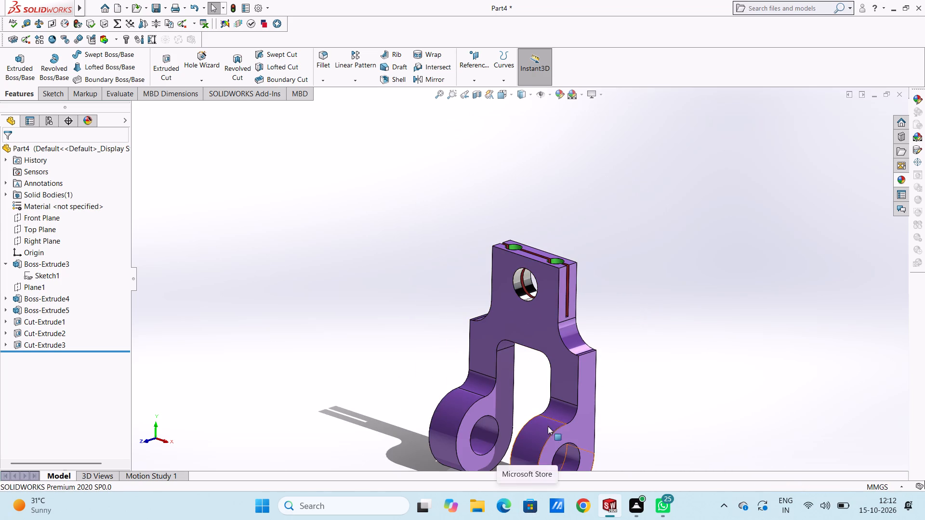
scroll(547, 420, up, 3)
scroll(508, 322, down, 3)
scroll(493, 403, down, 4)
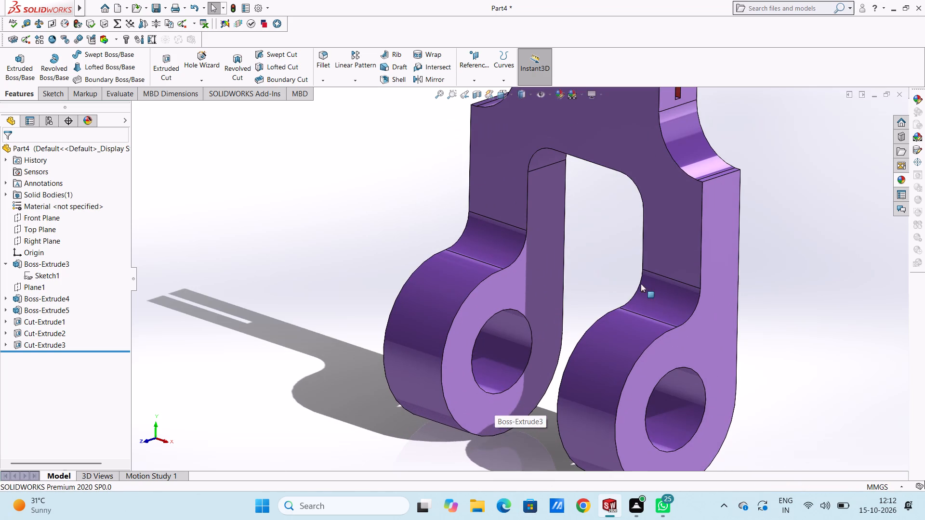
click(903, 177)
drag(831, 317, 831, 316)
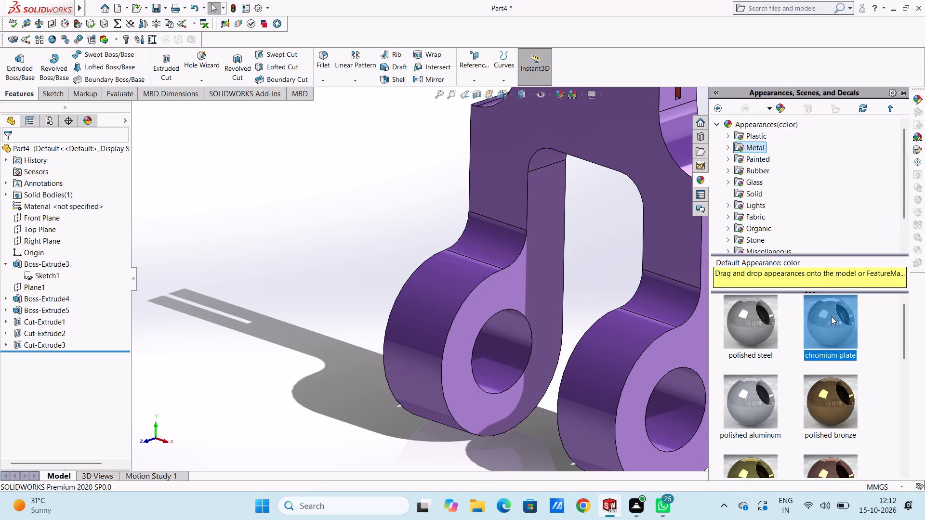
drag(831, 316, 505, 353)
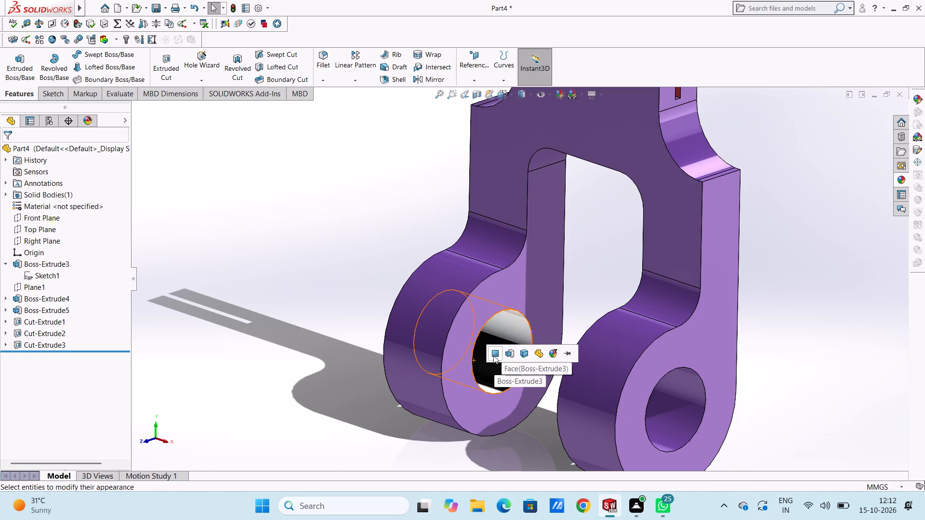
click(493, 355)
Apply the chromium plate metal appearance to the hole wall face of the Boss-Extrude4 boss on the other fork leg.
scroll(584, 373, down, 3)
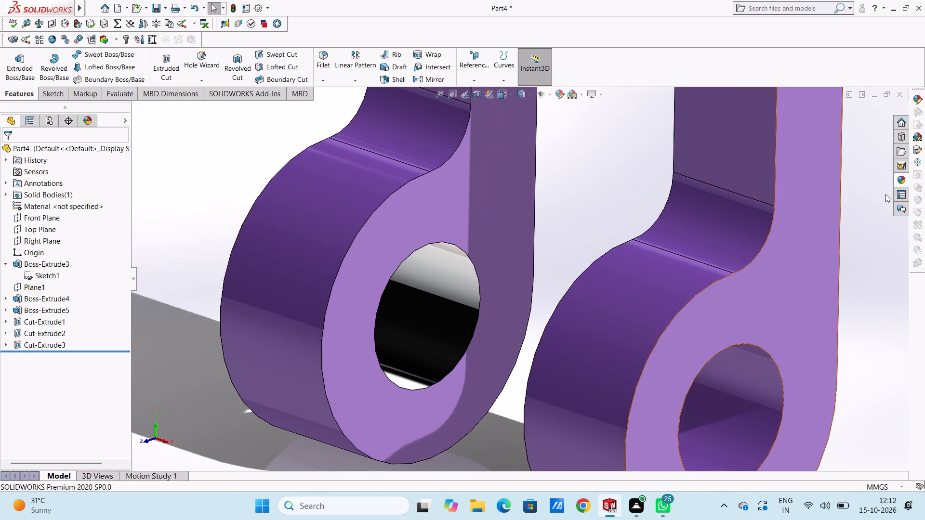
click(899, 179)
drag(839, 293, 861, 321)
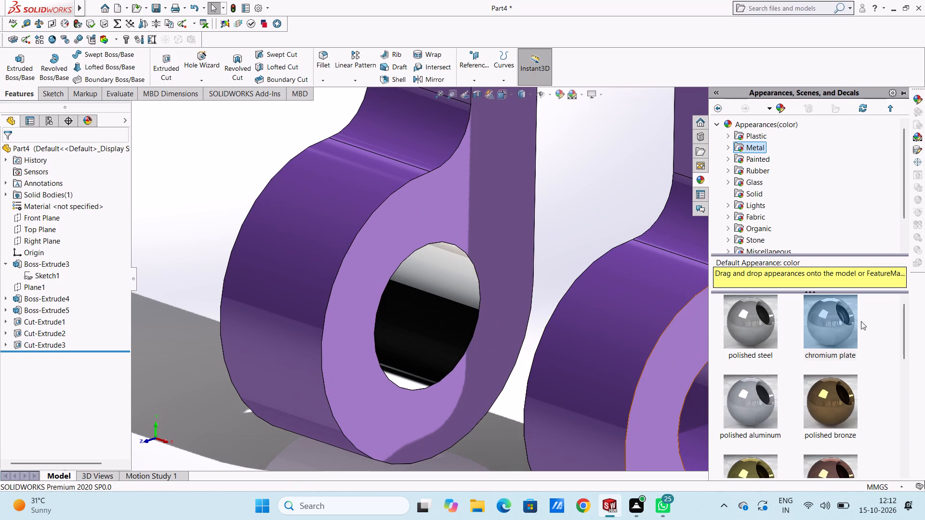
drag(861, 321, 861, 321)
drag(842, 321, 734, 393)
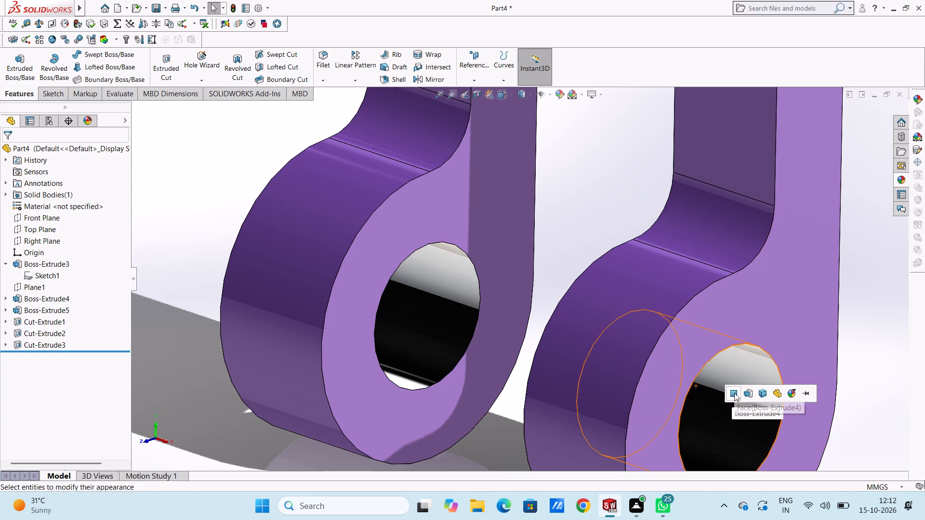
click(734, 393)
scroll(734, 393, up, 9)
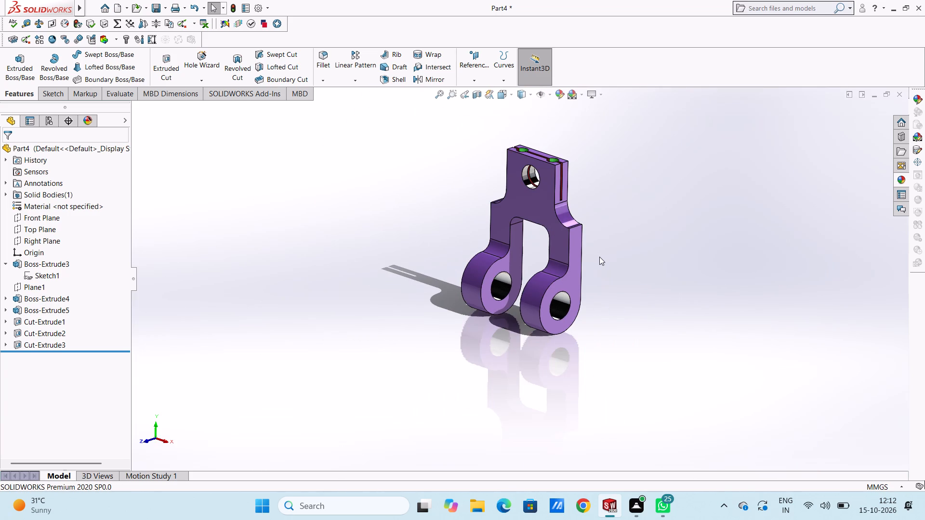
key(Escape)
key(Escape)
Save the part in the Documents folder as "creo fork pivot clevis bracket".
key(ctrl+s)
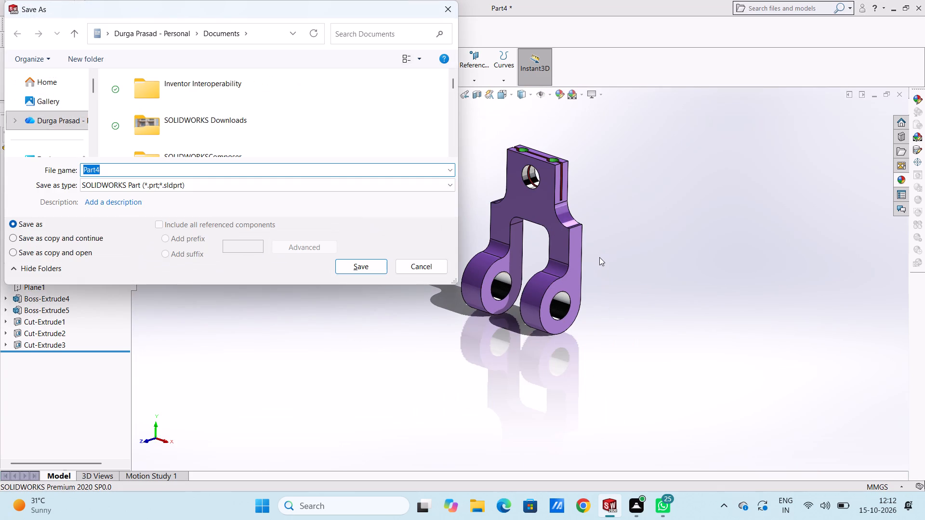
text(creo)
key(space)
text(fork)
key(space)
text(pivot)
key(space)
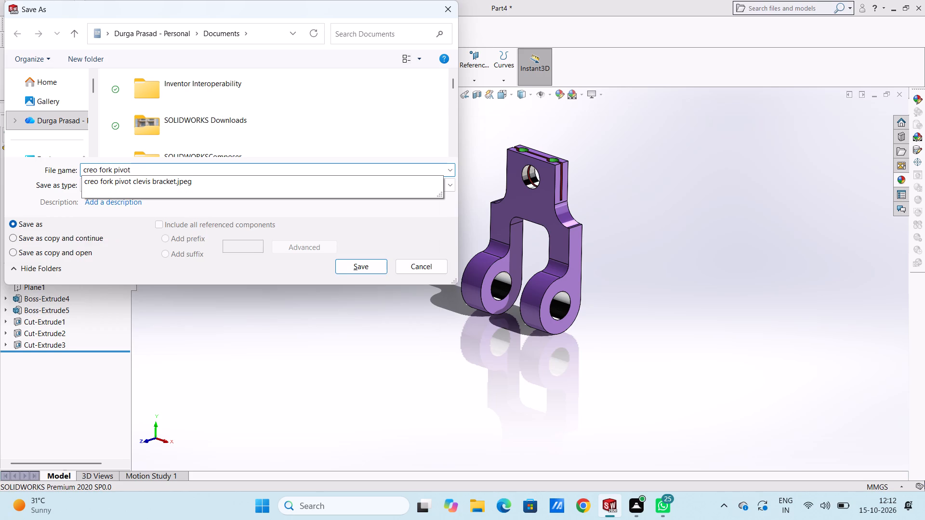
text(cleb)
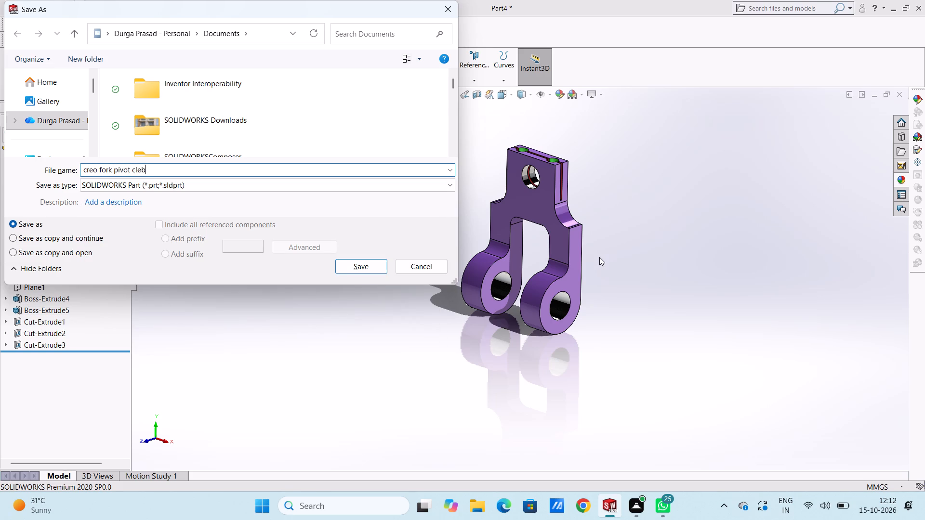
key(BackSpace)
text(vis bracket)
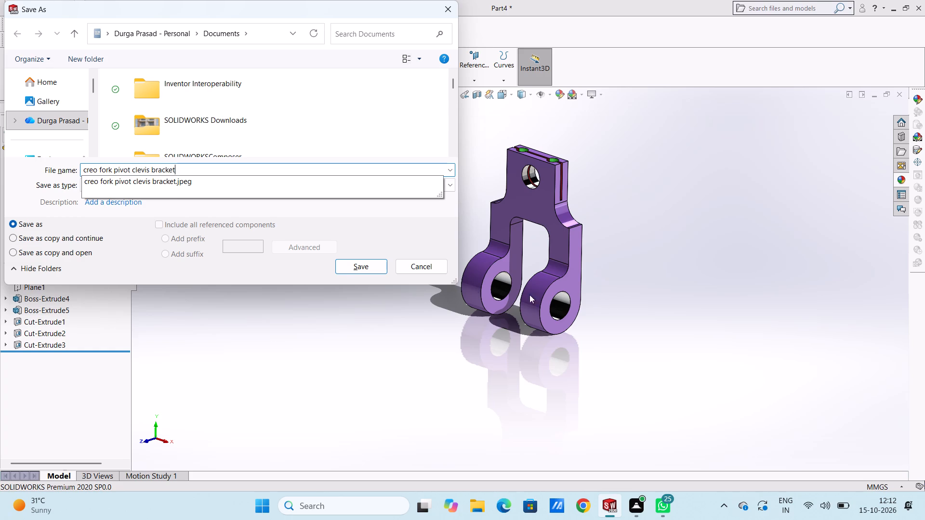
click(351, 267)
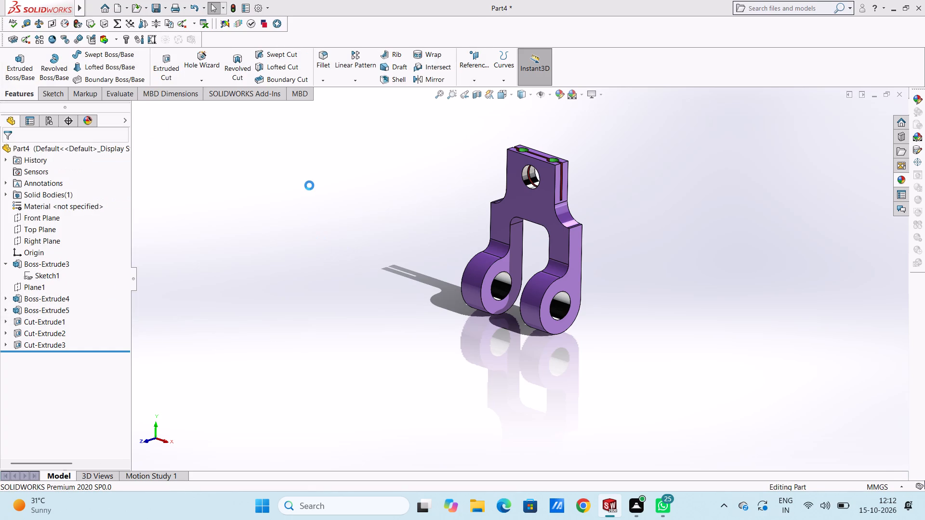
Save the bracket also as an Adobe Portable Document Format (*.pdf) file under the same name.
click(160, 12)
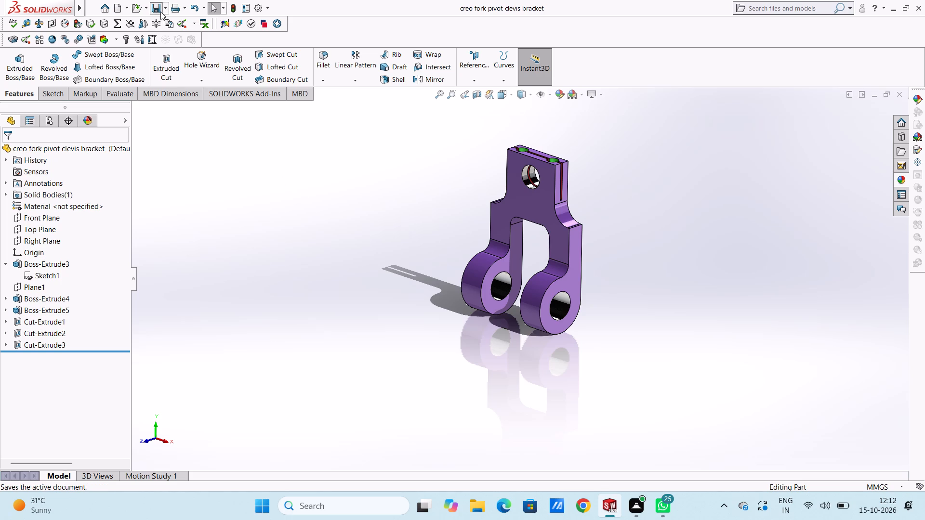
click(164, 7)
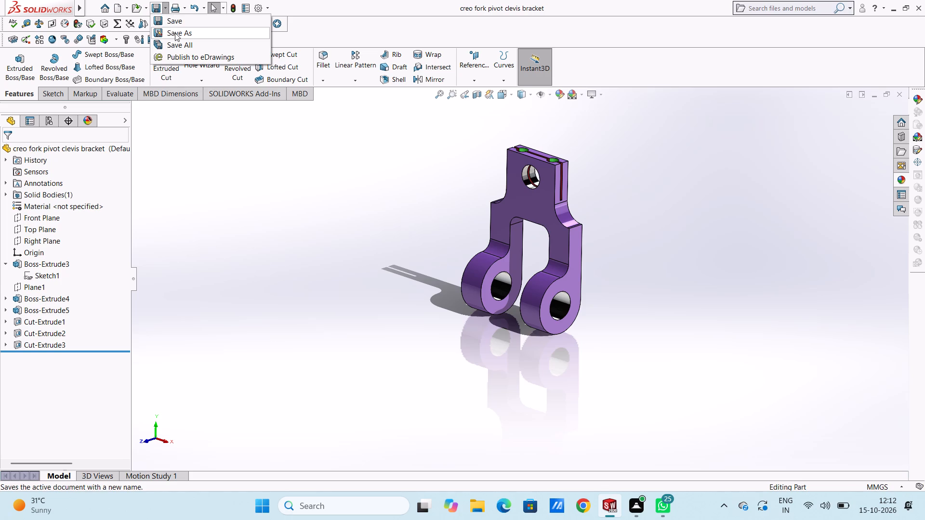
click(175, 33)
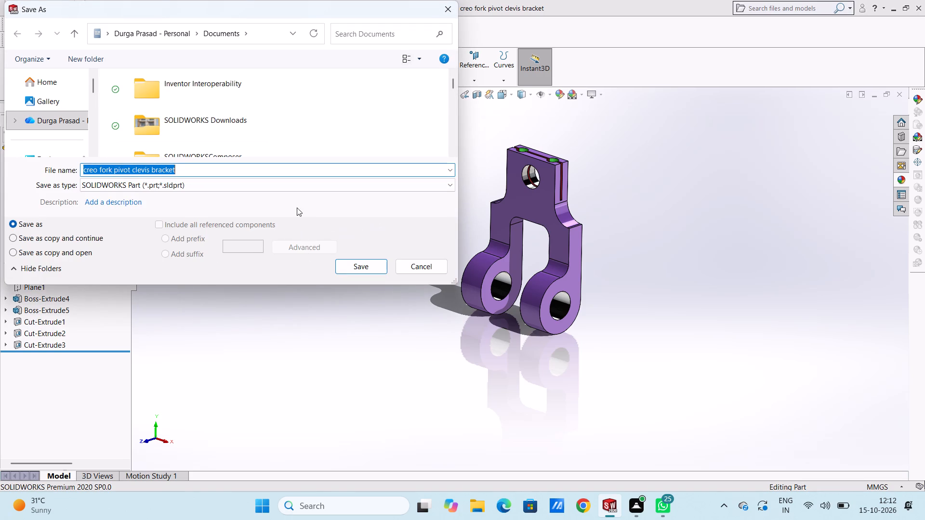
click(294, 181)
click(262, 266)
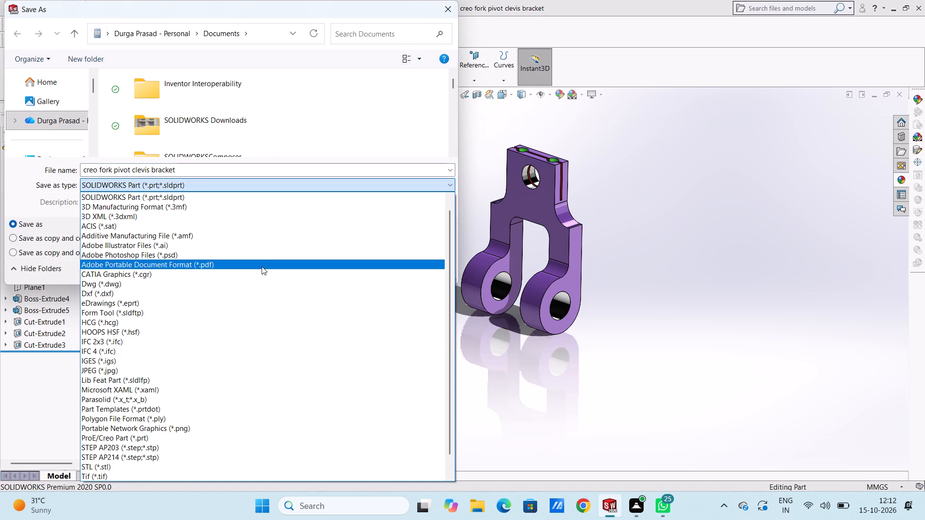
click(352, 290)
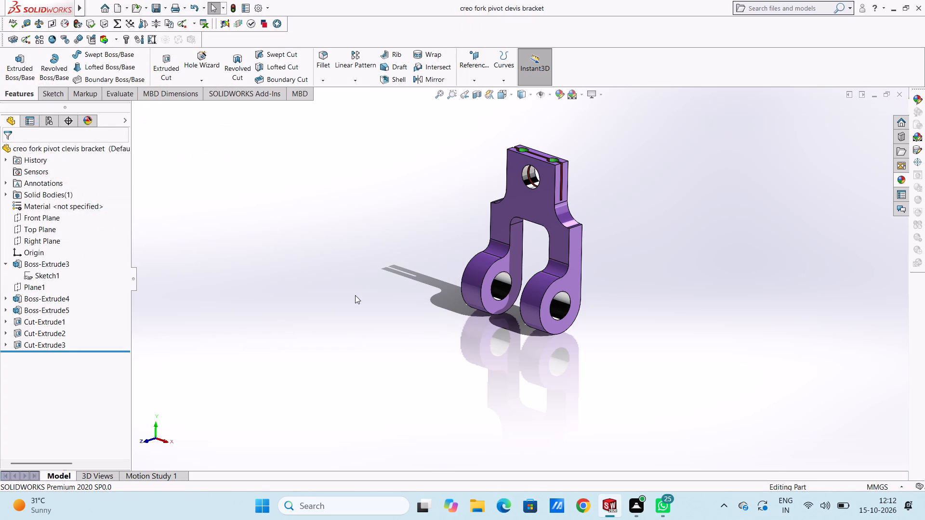
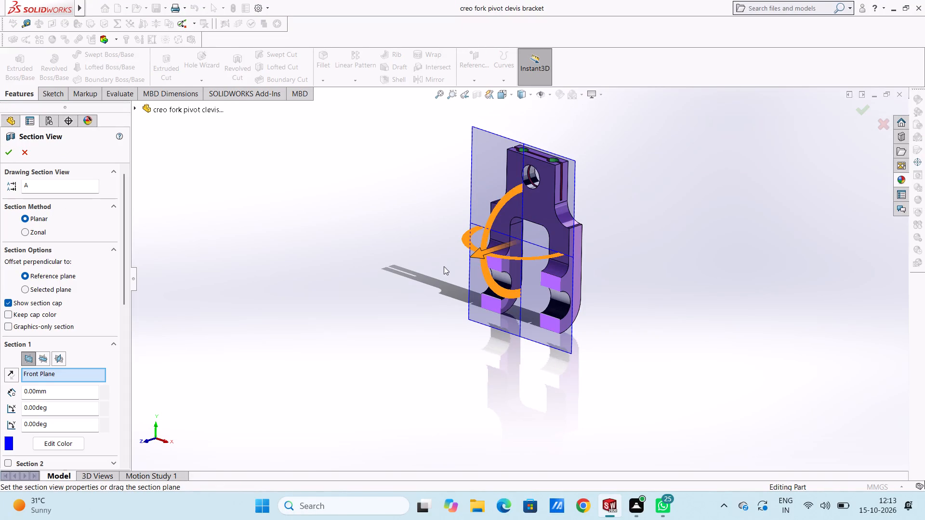
Create a planar section view of the bracket parallel to the Front Plane at a -16 mm offset.
drag(477, 256, 491, 248)
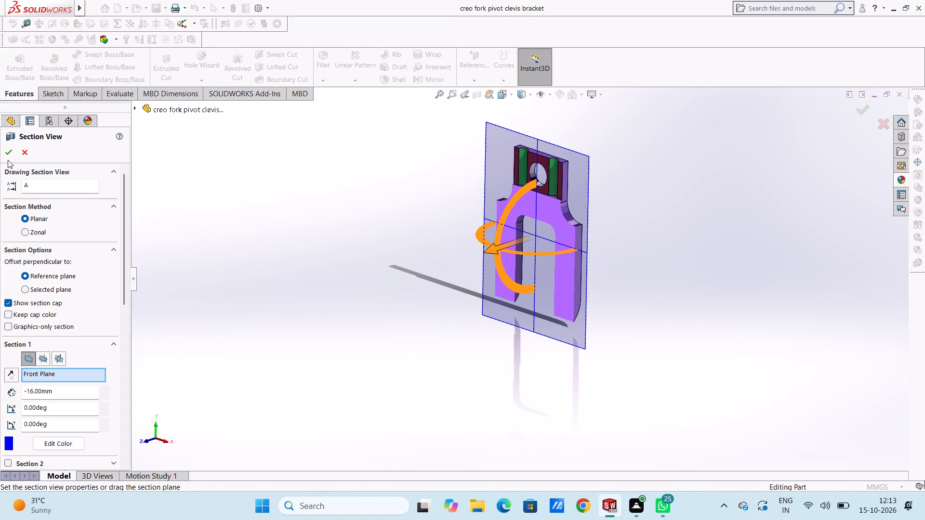
click(7, 155)
Examine the sectioned clevis head with its slot, bolt holes and cross hole from several sides, and turn the section view off.
middle_drag(254, 252, 409, 355)
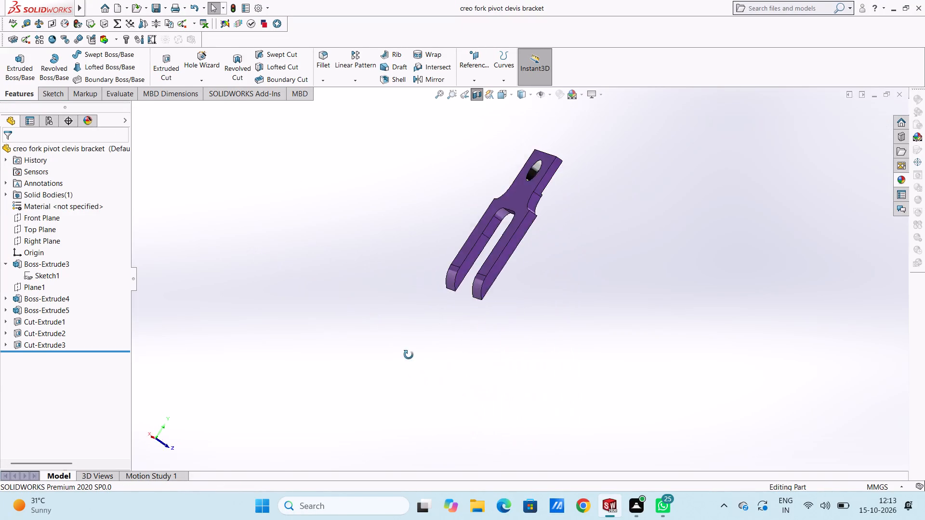
middle_drag(409, 355, 432, 413)
middle_drag(385, 272, 270, 336)
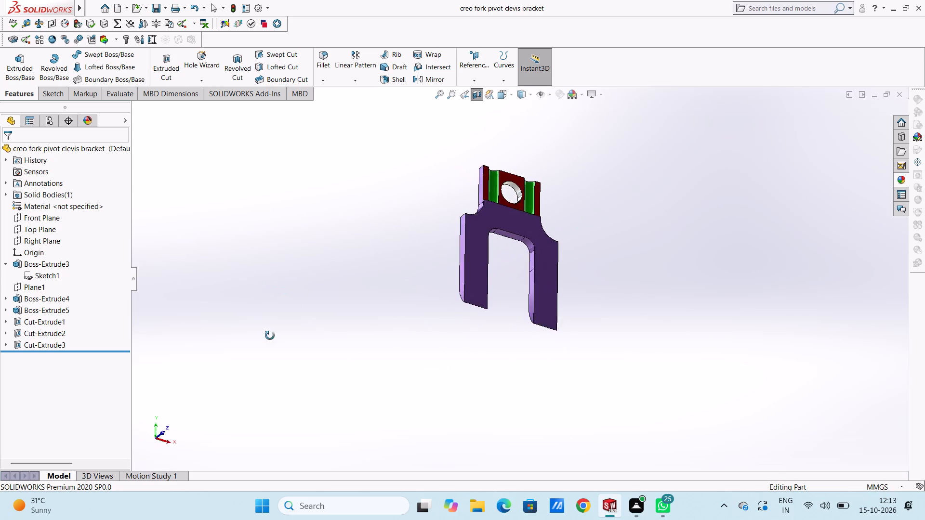
middle_drag(270, 336, 251, 369)
scroll(444, 256, down, 3)
scroll(614, 164, up, 2)
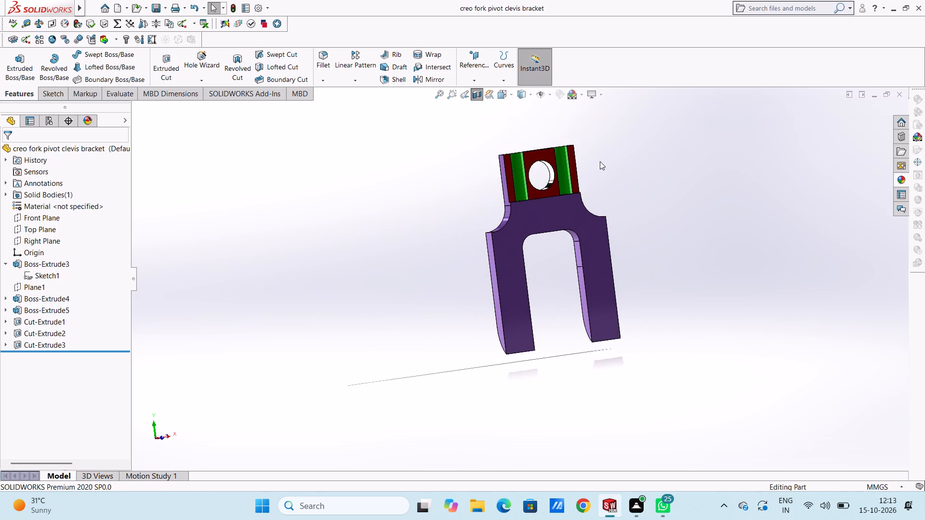
middle_drag(599, 161, 589, 216)
scroll(551, 147, down, 4)
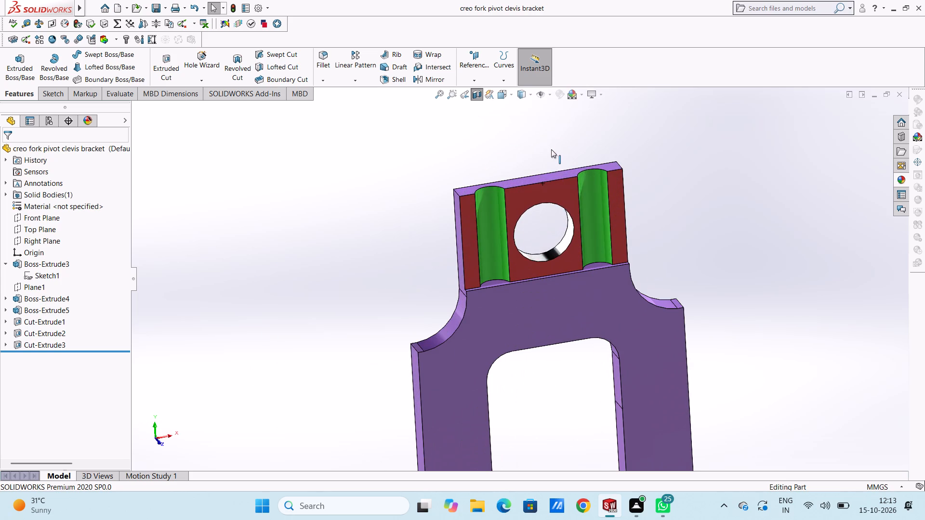
middle_drag(658, 208, 658, 263)
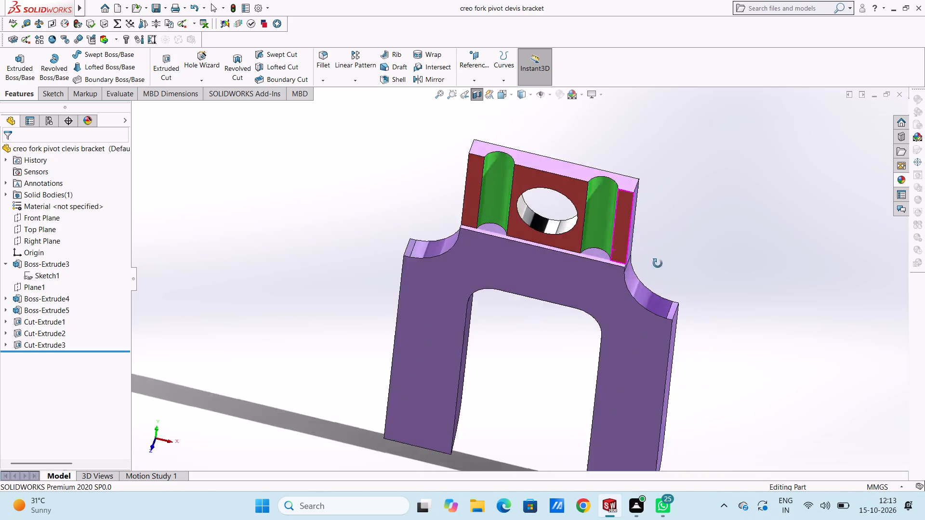
middle_drag(658, 263, 614, 216)
scroll(612, 215, up, 3)
middle_drag(635, 274, 607, 234)
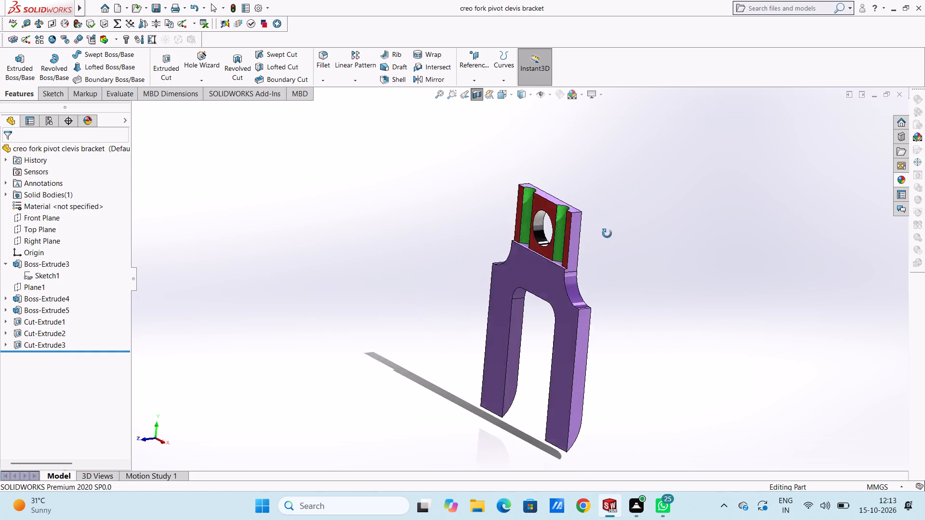
middle_drag(607, 234, 655, 276)
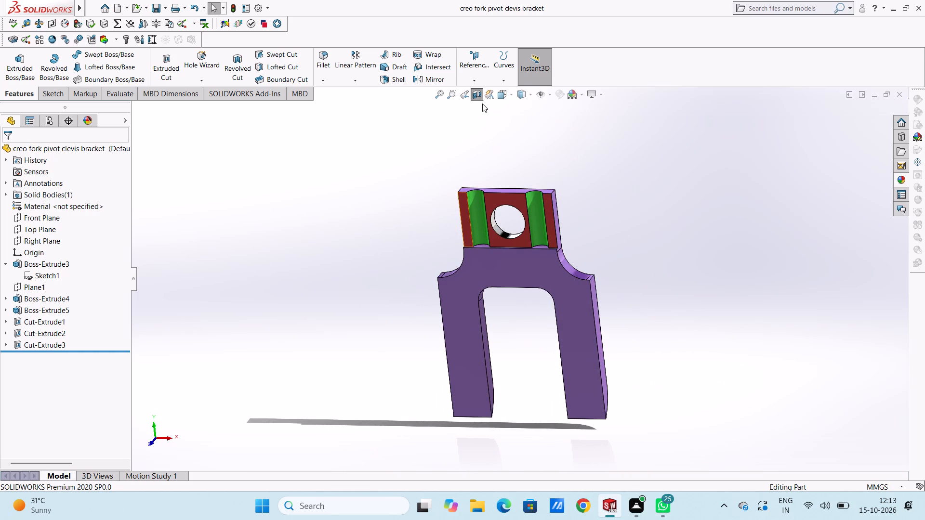
click(478, 100)
Section the bracket lengthwise between the fork legs, rotating the Front Plane section to about 273.5° and 180° with an offset of about 0.98 mm.
middle_drag(652, 253, 642, 292)
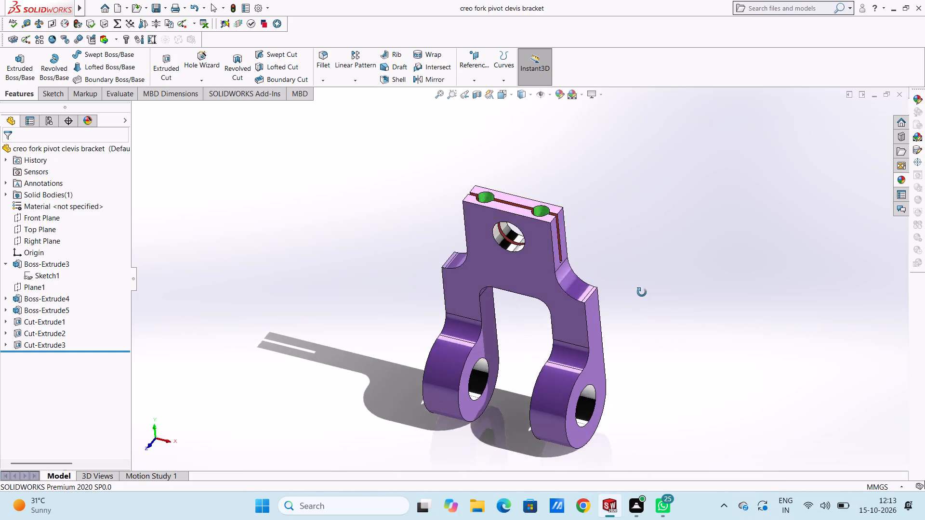
middle_drag(642, 292, 608, 263)
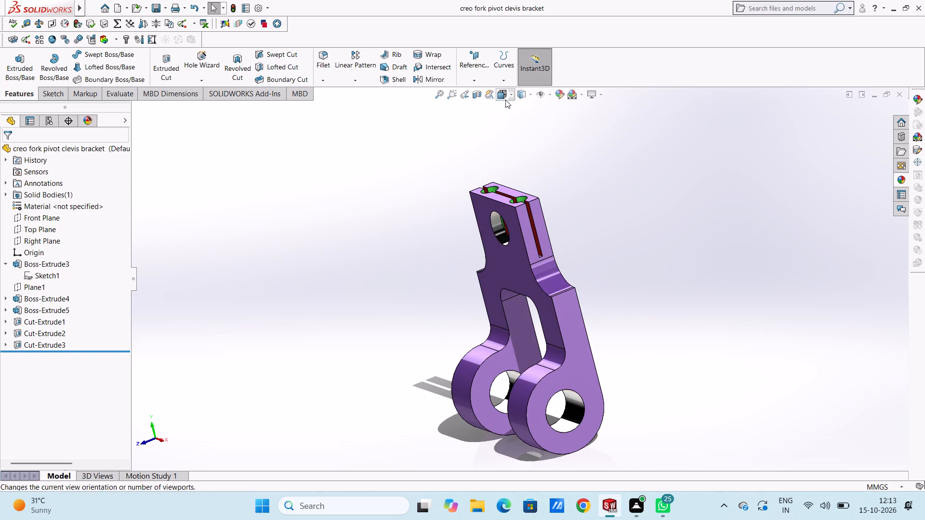
click(477, 97)
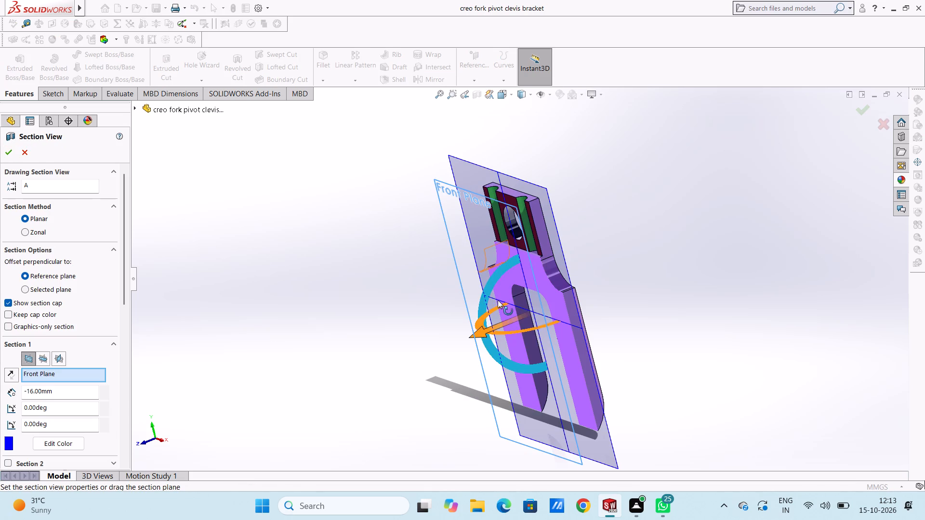
drag(506, 333, 555, 305)
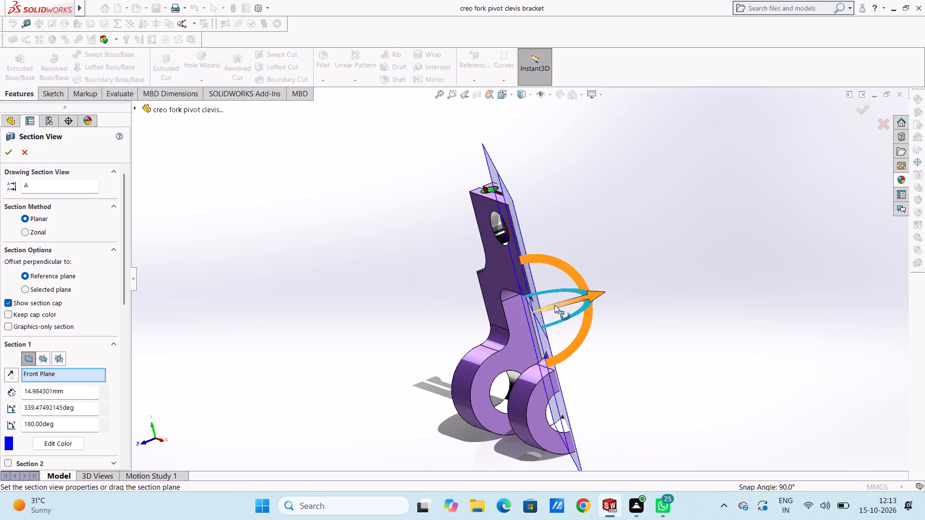
drag(555, 305, 542, 322)
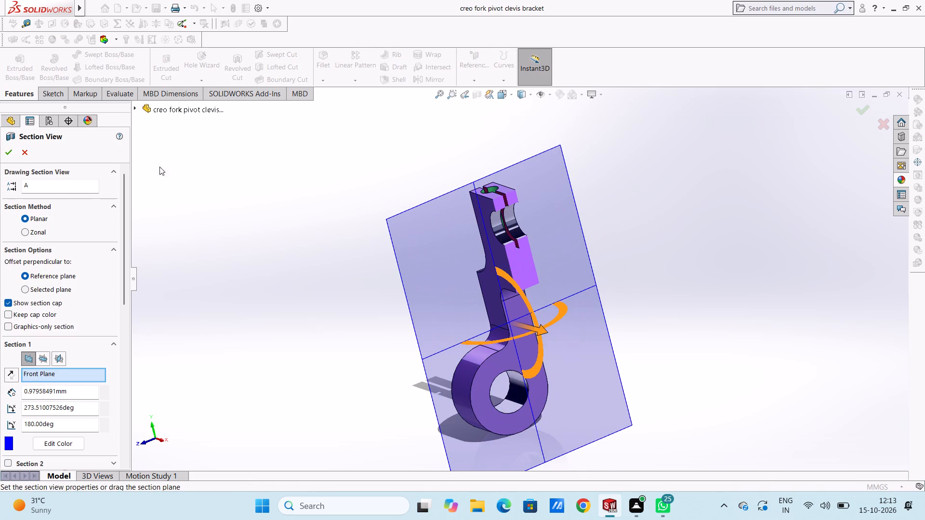
click(3, 151)
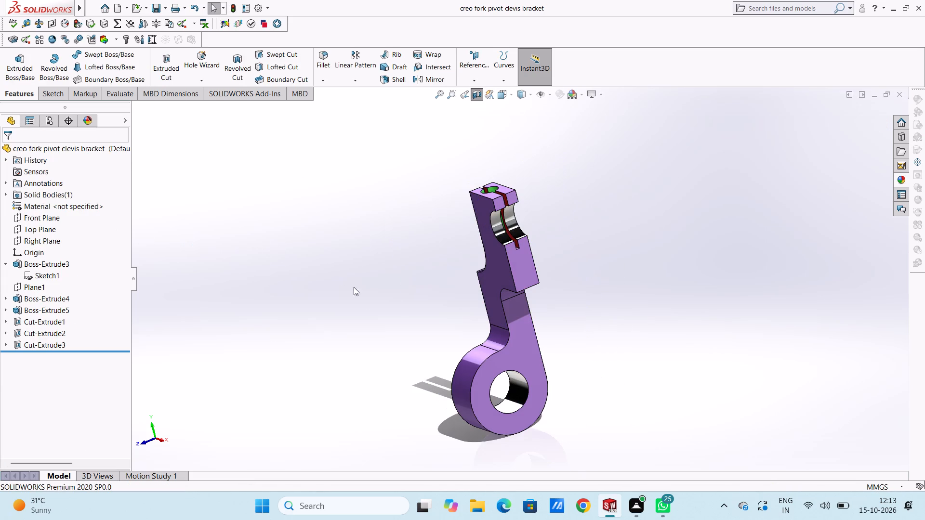
Examine the lengthwise cut through the clevis slot, chromium-plated cross hole and remaining fork leg, and turn the section view off.
middle_drag(367, 301, 391, 225)
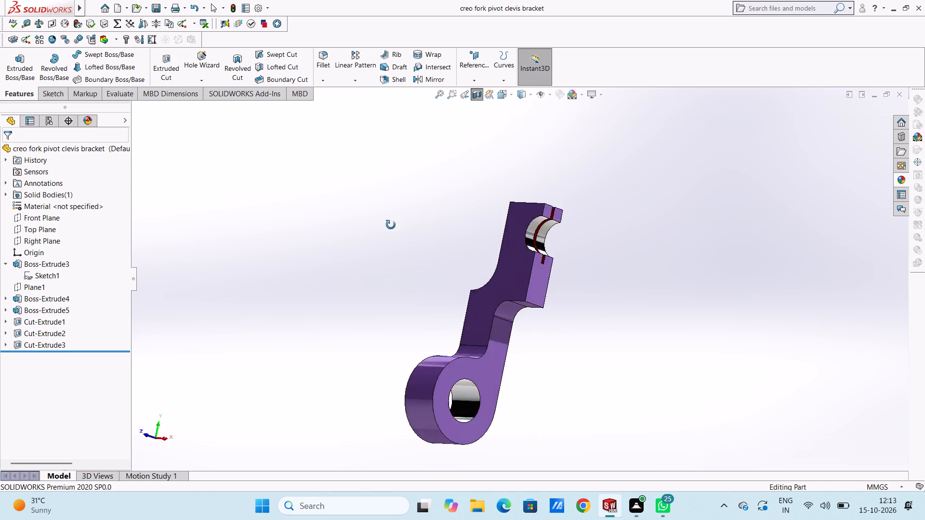
middle_drag(391, 225, 362, 281)
scroll(555, 240, down, 4)
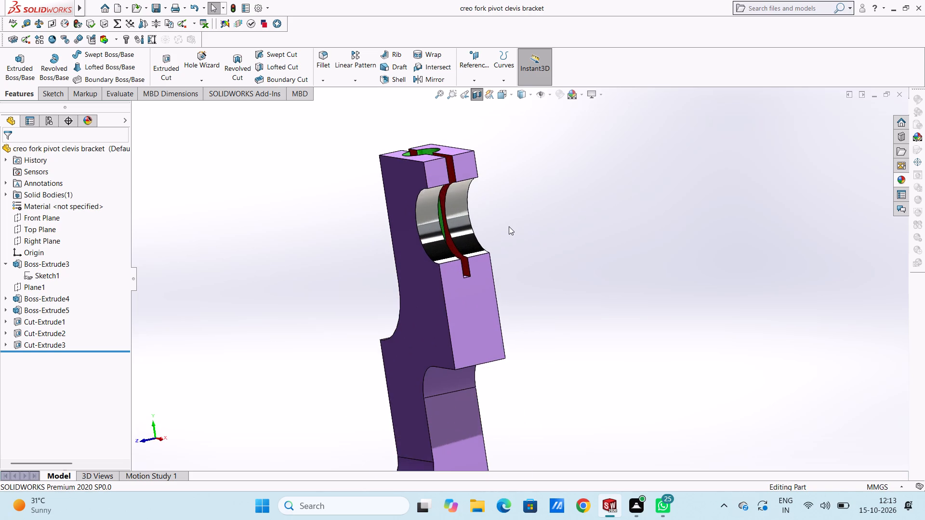
scroll(508, 226, up, 4)
middle_drag(524, 275, 505, 270)
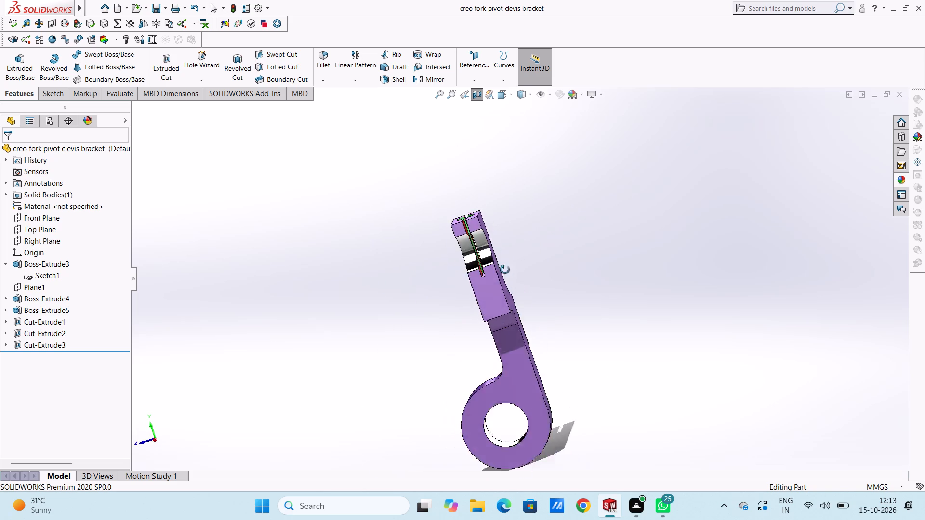
middle_drag(505, 270, 528, 270)
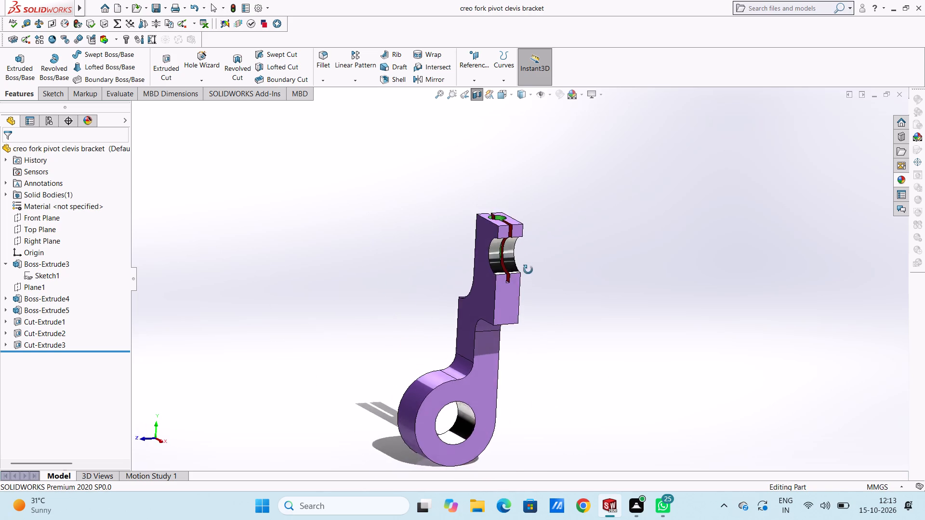
middle_drag(528, 270, 511, 303)
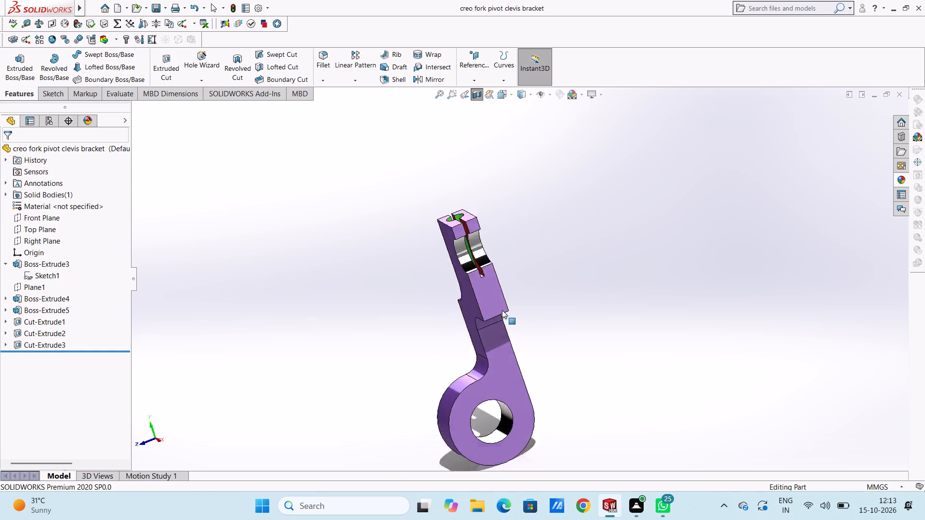
scroll(488, 322, down, 4)
scroll(423, 111, down, 3)
scroll(518, 222, up, 5)
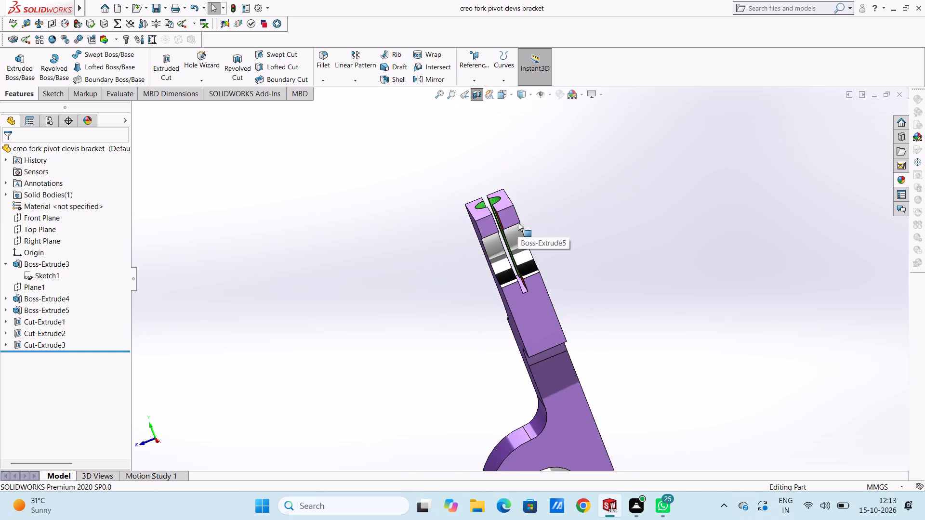
scroll(529, 248, up, 3)
middle_drag(534, 269, 550, 302)
scroll(521, 281, down, 6)
scroll(509, 265, up, 5)
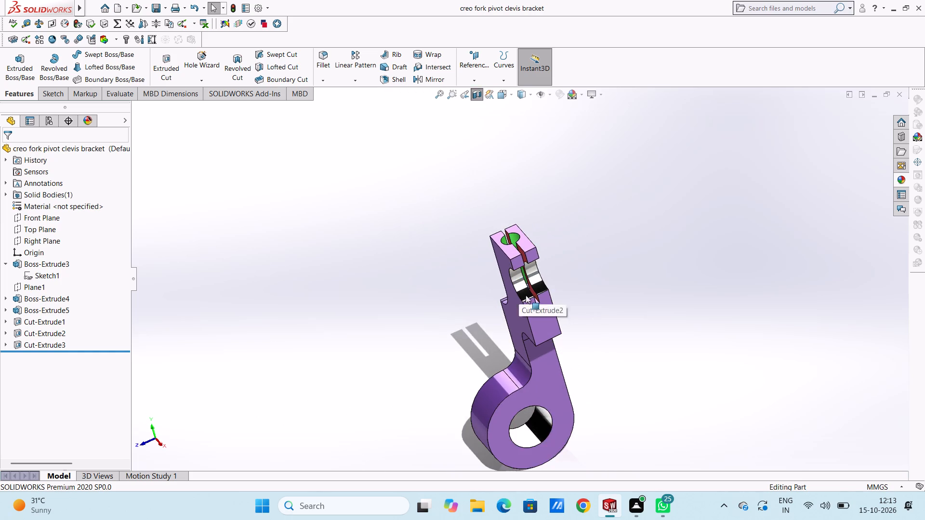
scroll(533, 297, down, 4)
scroll(533, 296, up, 5)
scroll(533, 296, down, 5)
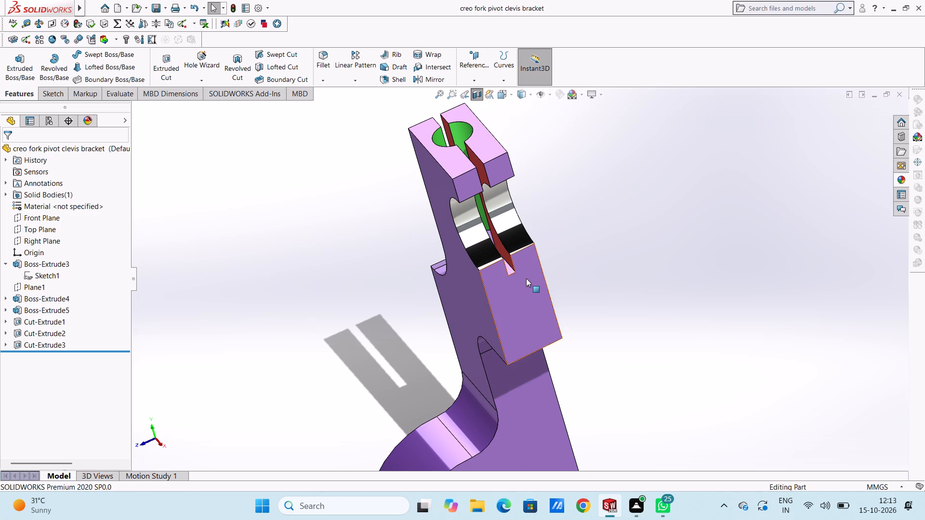
scroll(515, 250, down, 1)
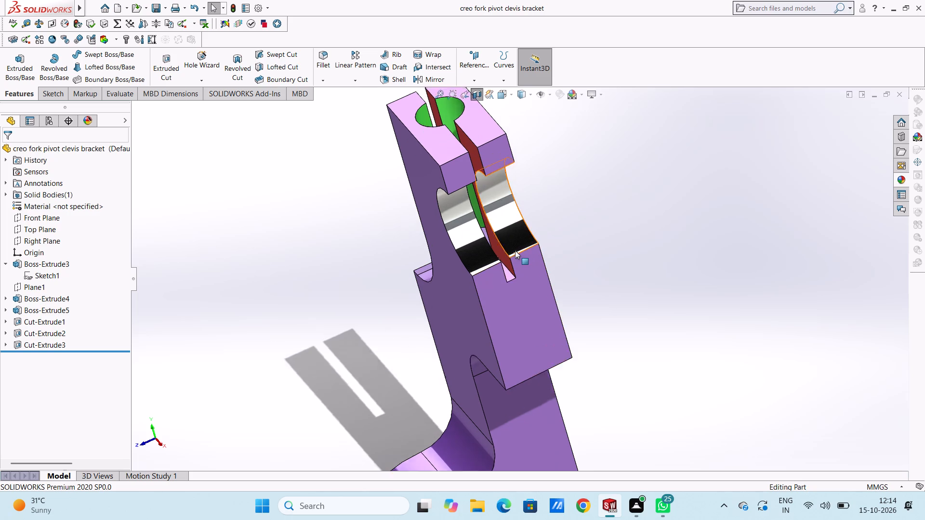
scroll(515, 250, down, 3)
scroll(515, 250, up, 4)
scroll(526, 295, down, 2)
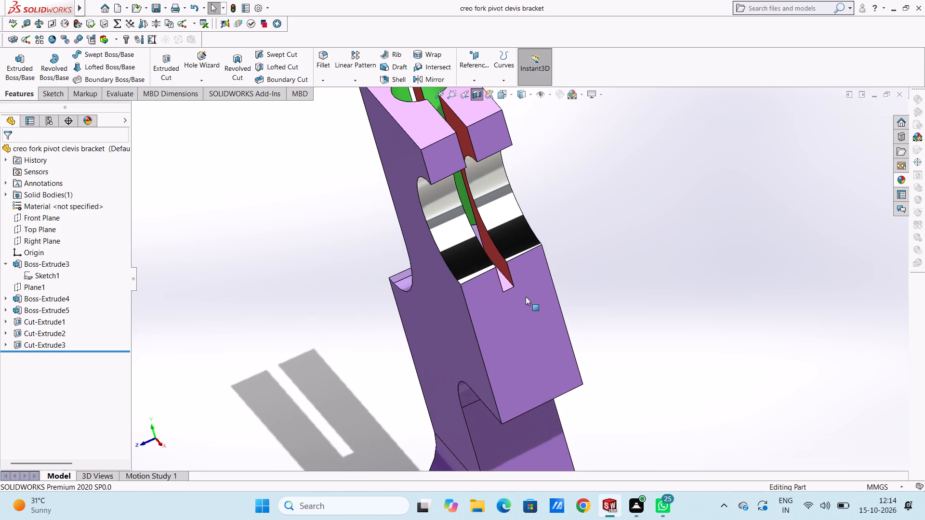
scroll(526, 297, up, 2)
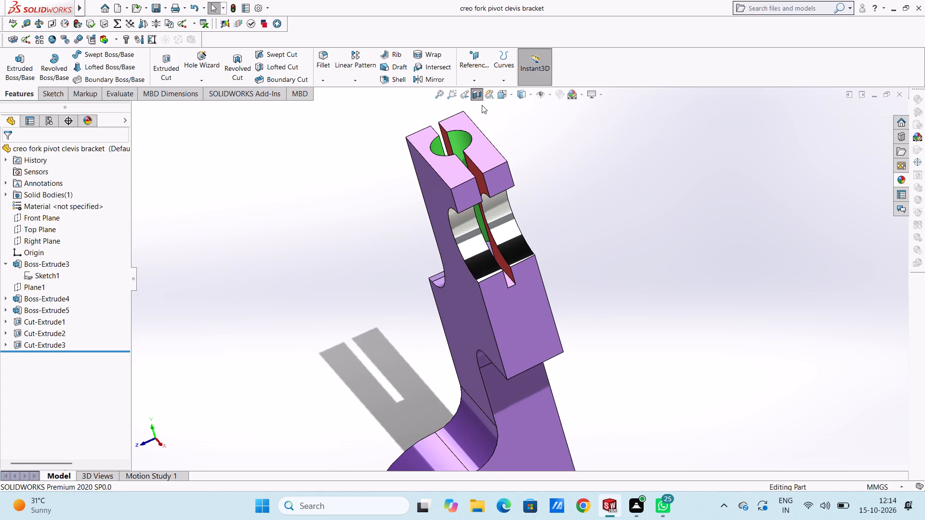
click(476, 97)
Save the complete, unsectioned bracket part.
scroll(392, 248, up, 4)
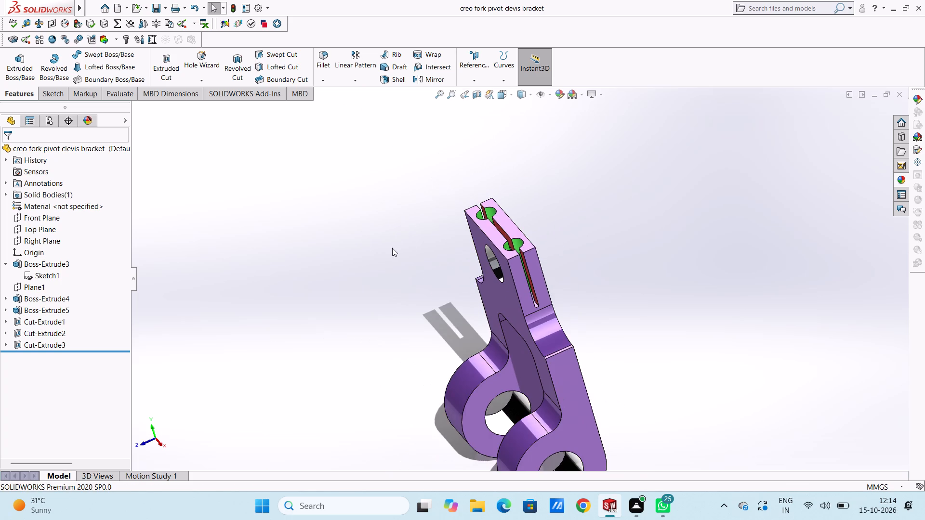
middle_drag(396, 260, 427, 231)
scroll(423, 231, up, 2)
scroll(518, 315, down, 3)
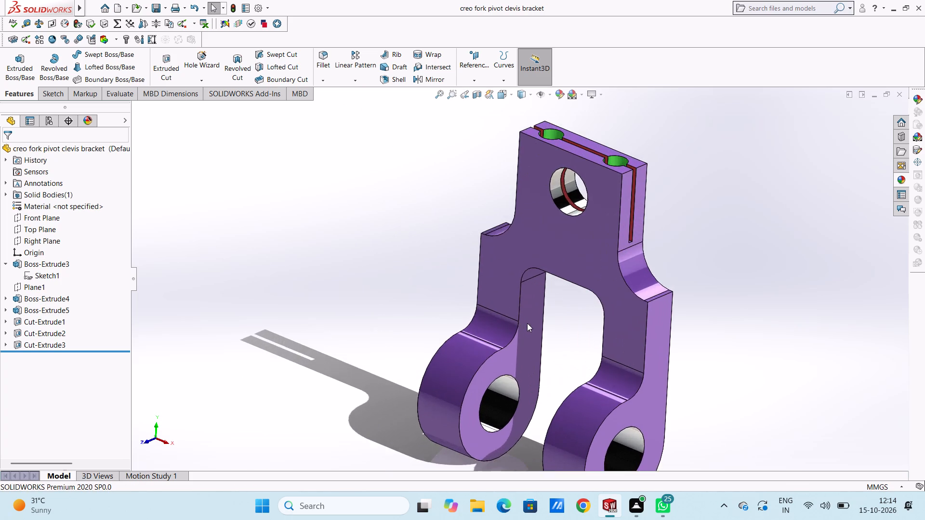
scroll(528, 322, up, 5)
middle_drag(647, 354, 630, 386)
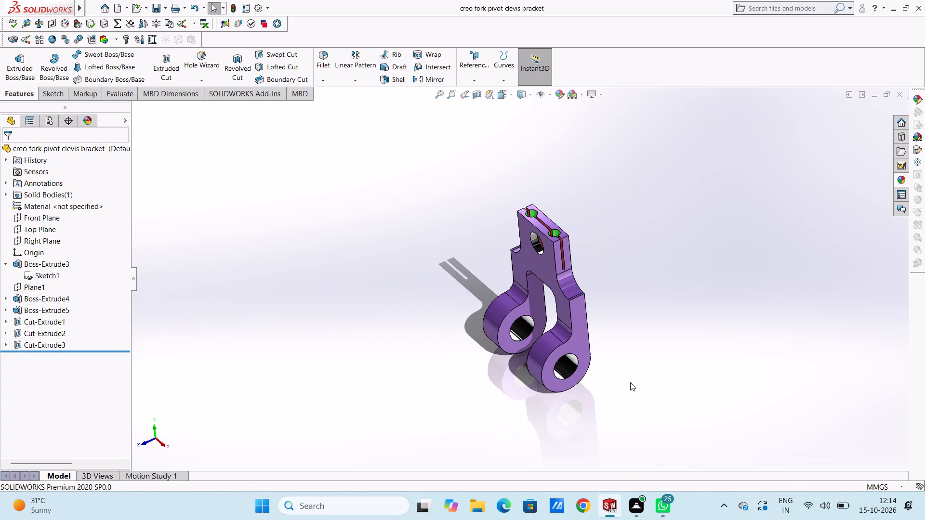
key(ctrl+s)
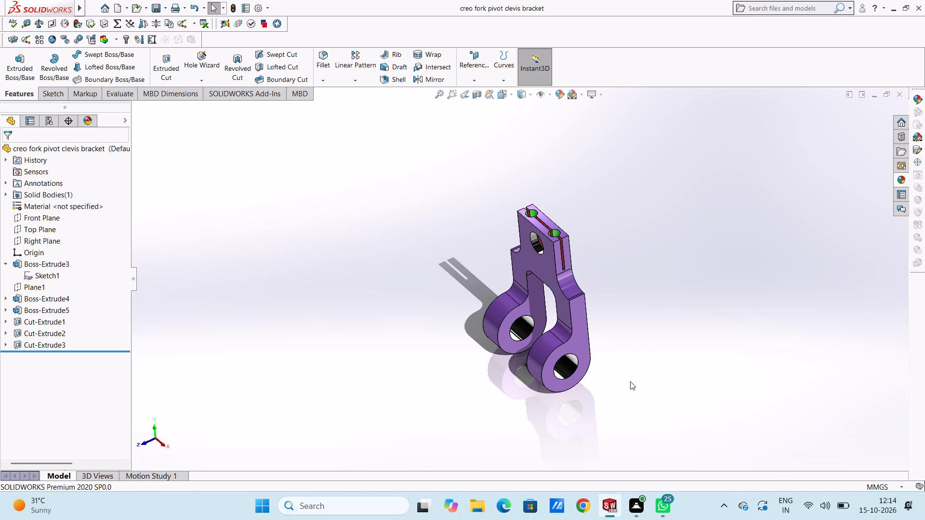